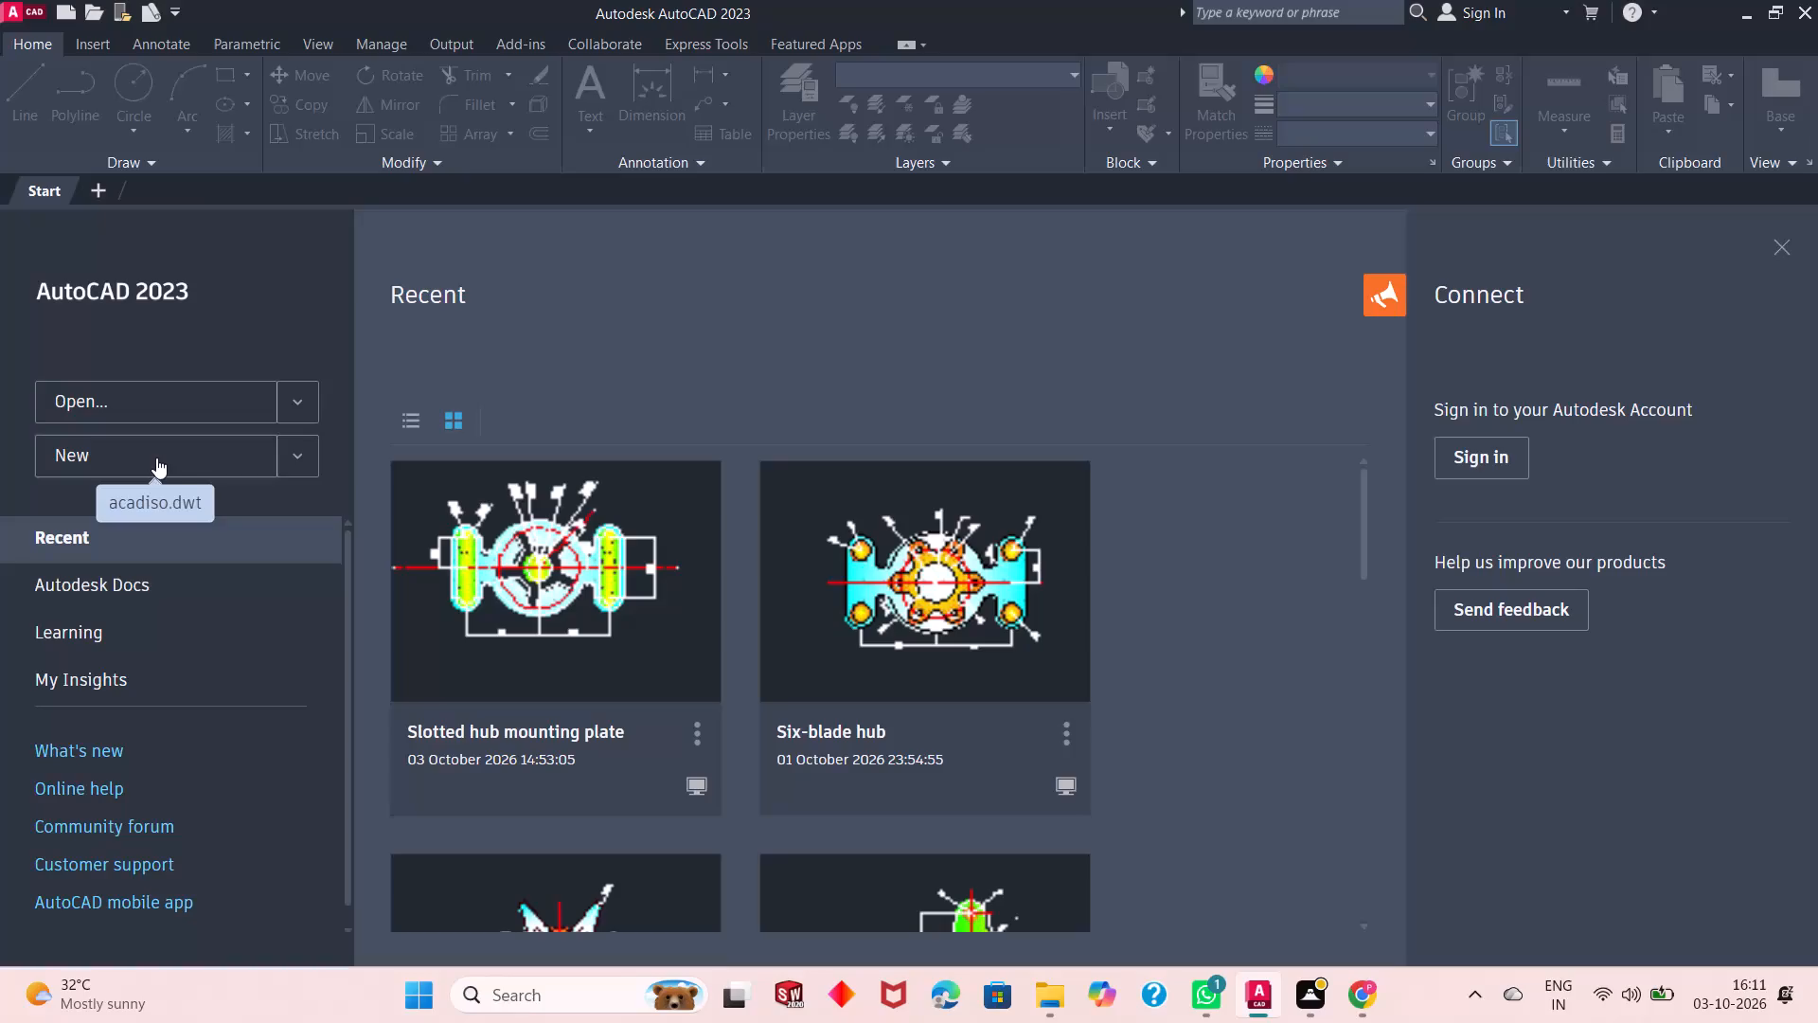
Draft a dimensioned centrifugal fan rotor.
Start a new drawing from the acadiso.dwt template.
{"action": "left_click", "coordinate": [155, 457]}
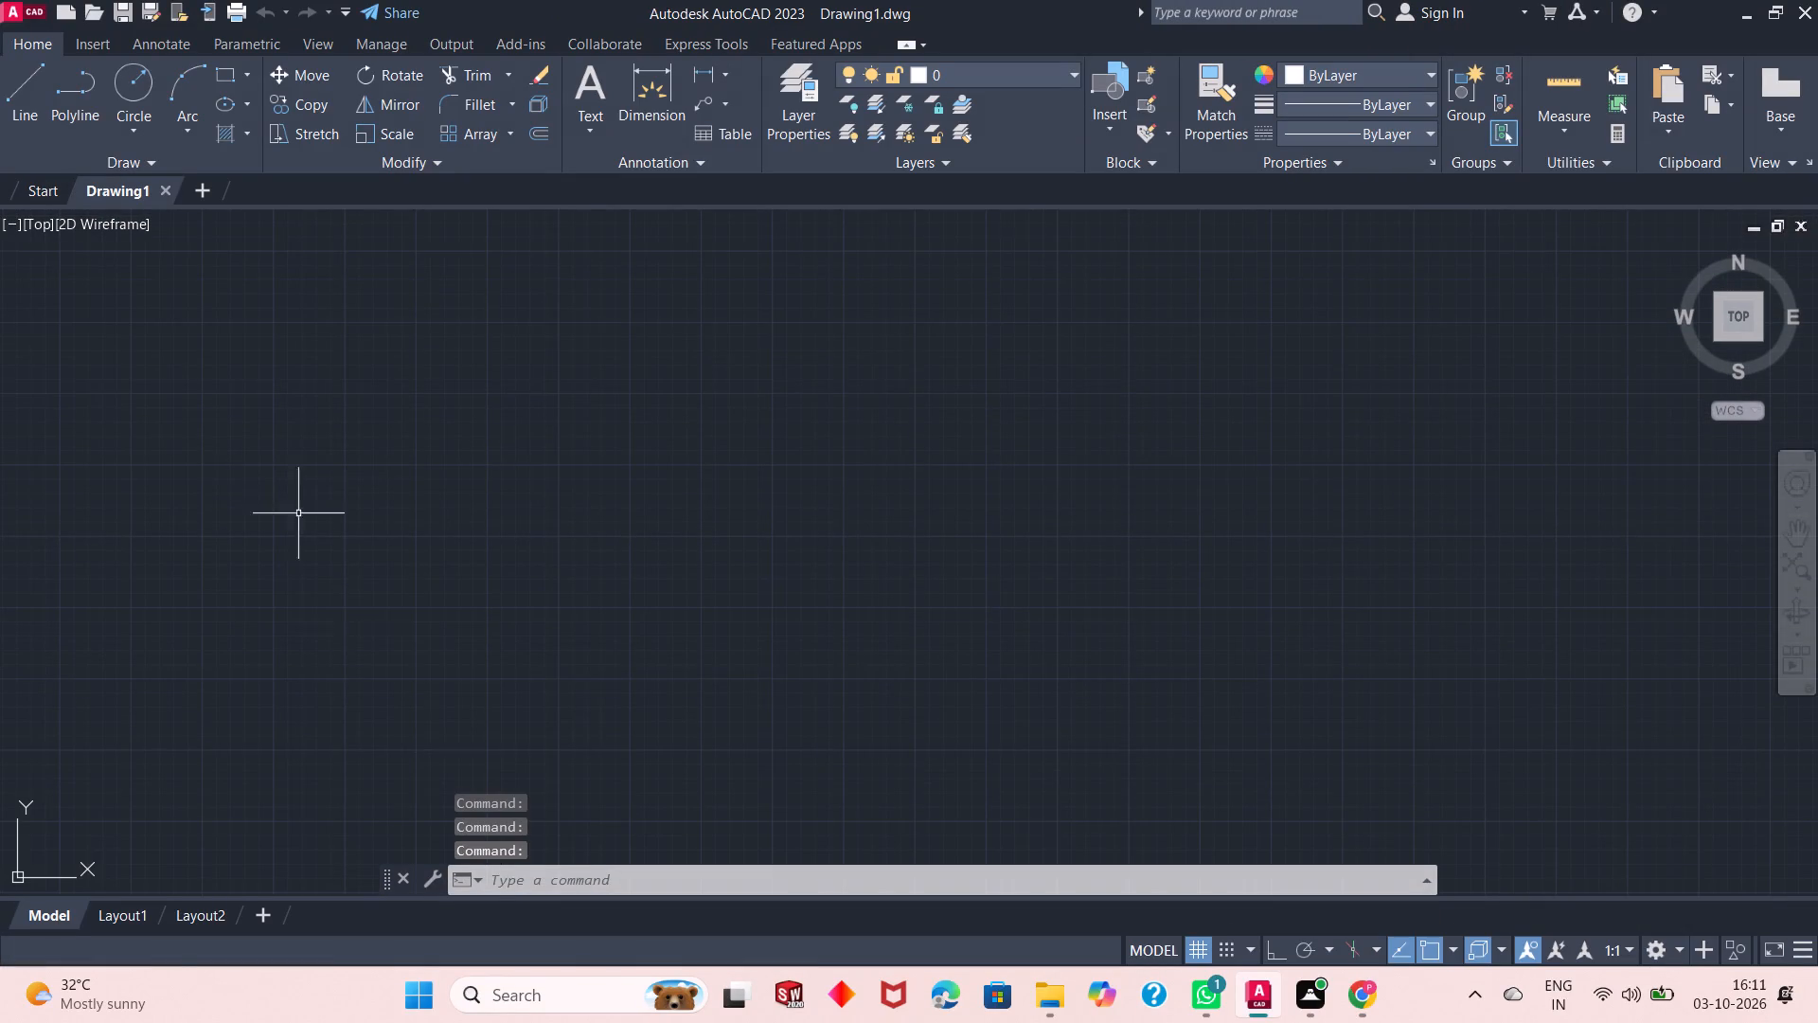
Turn on log file recording with the LOGFILEON command.
{"action": "left_click", "coordinate": [551, 878]}
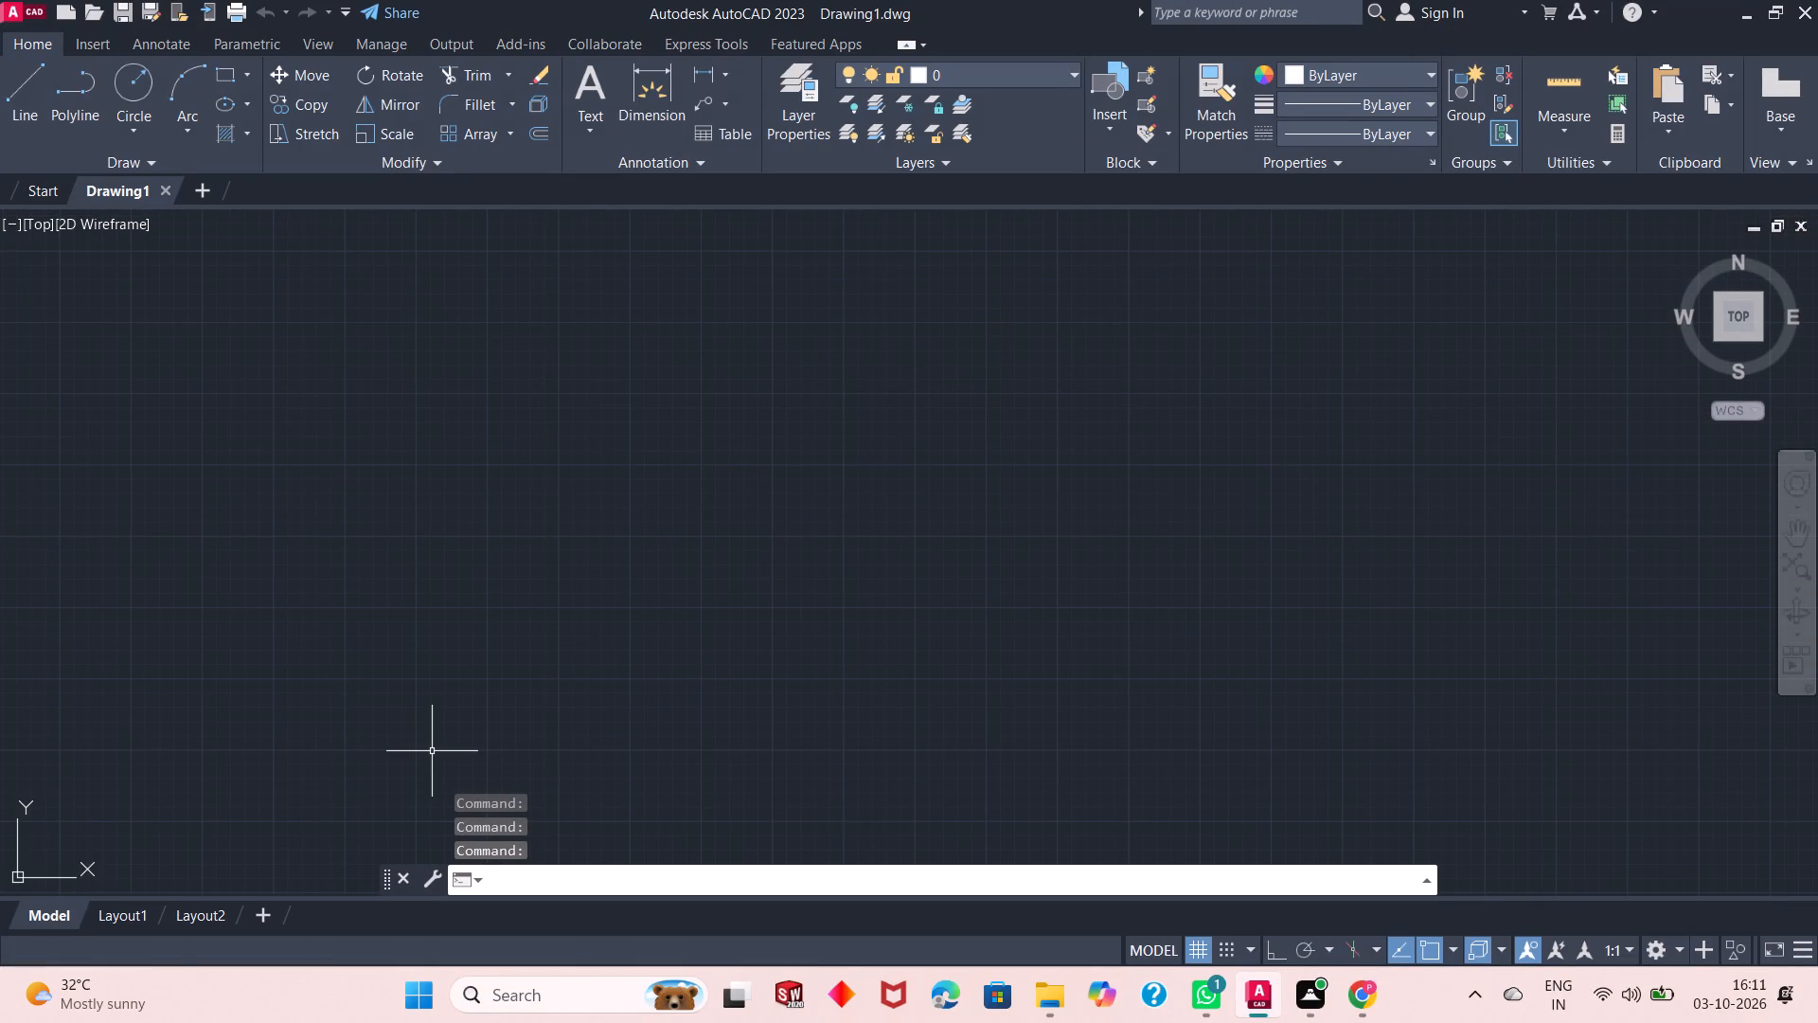
{"action": "type", "text": "log"}
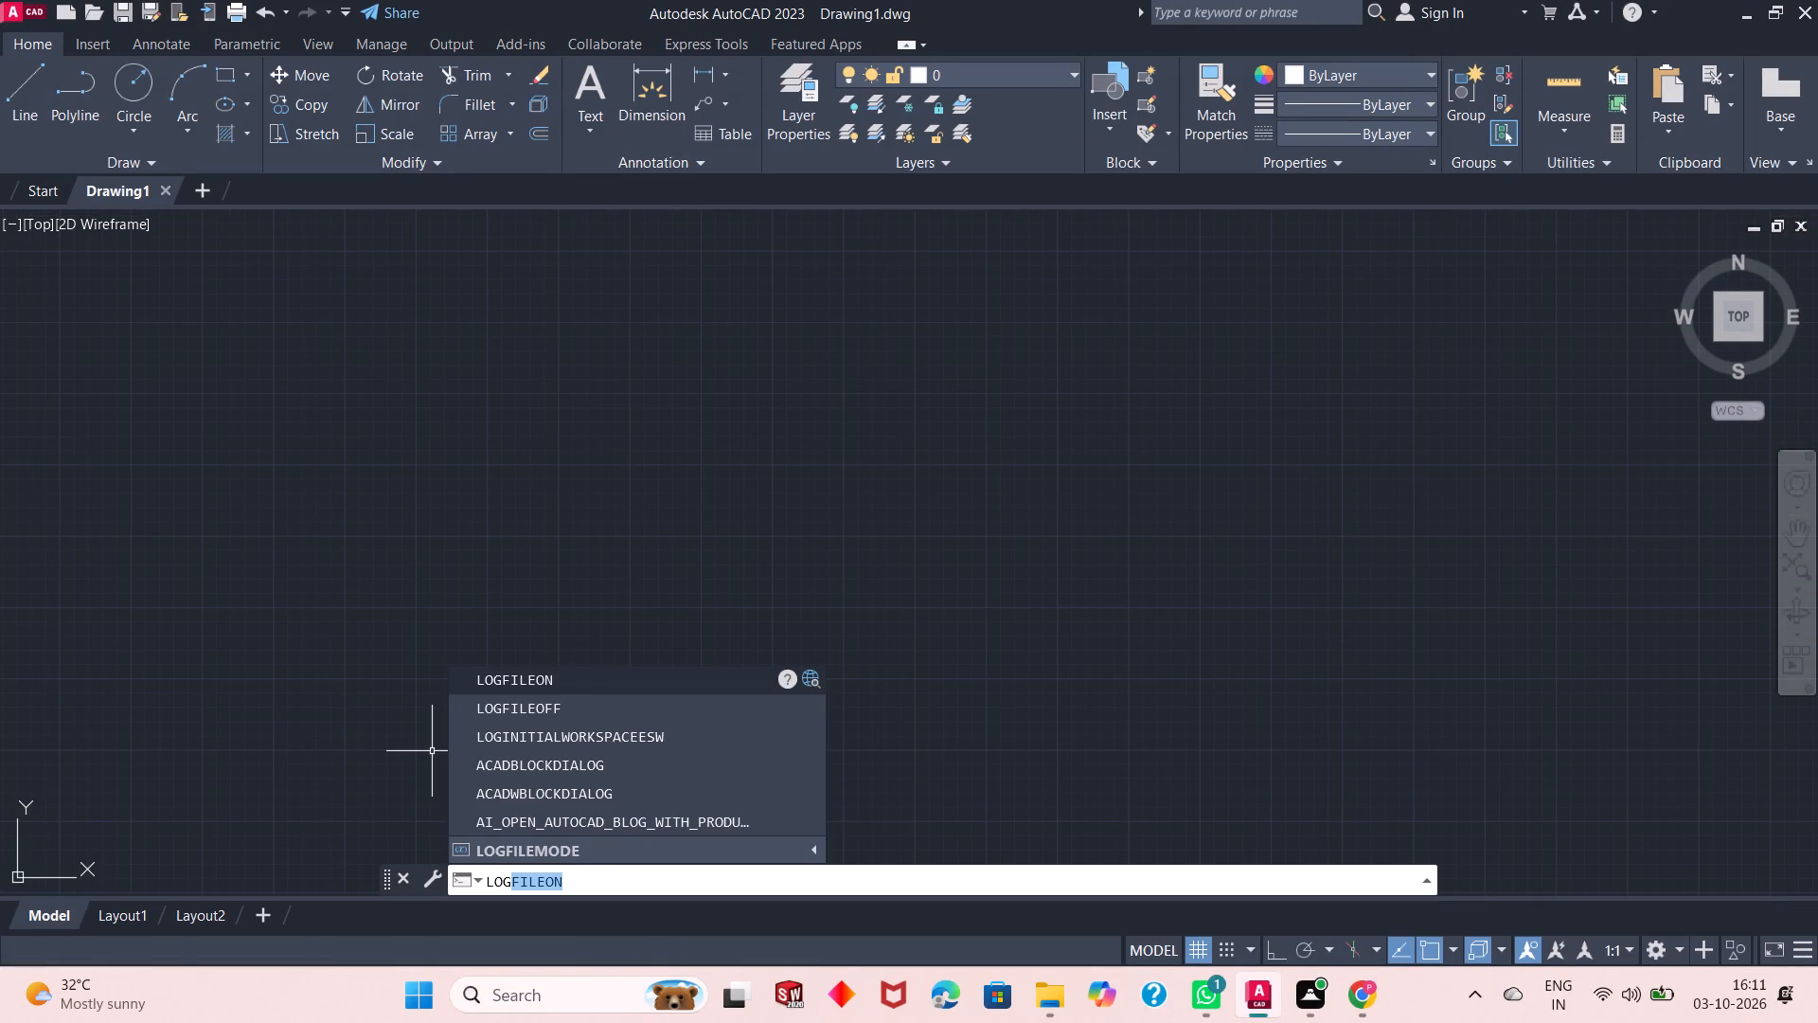
{"action": "left_click", "coordinate": [623, 687]}
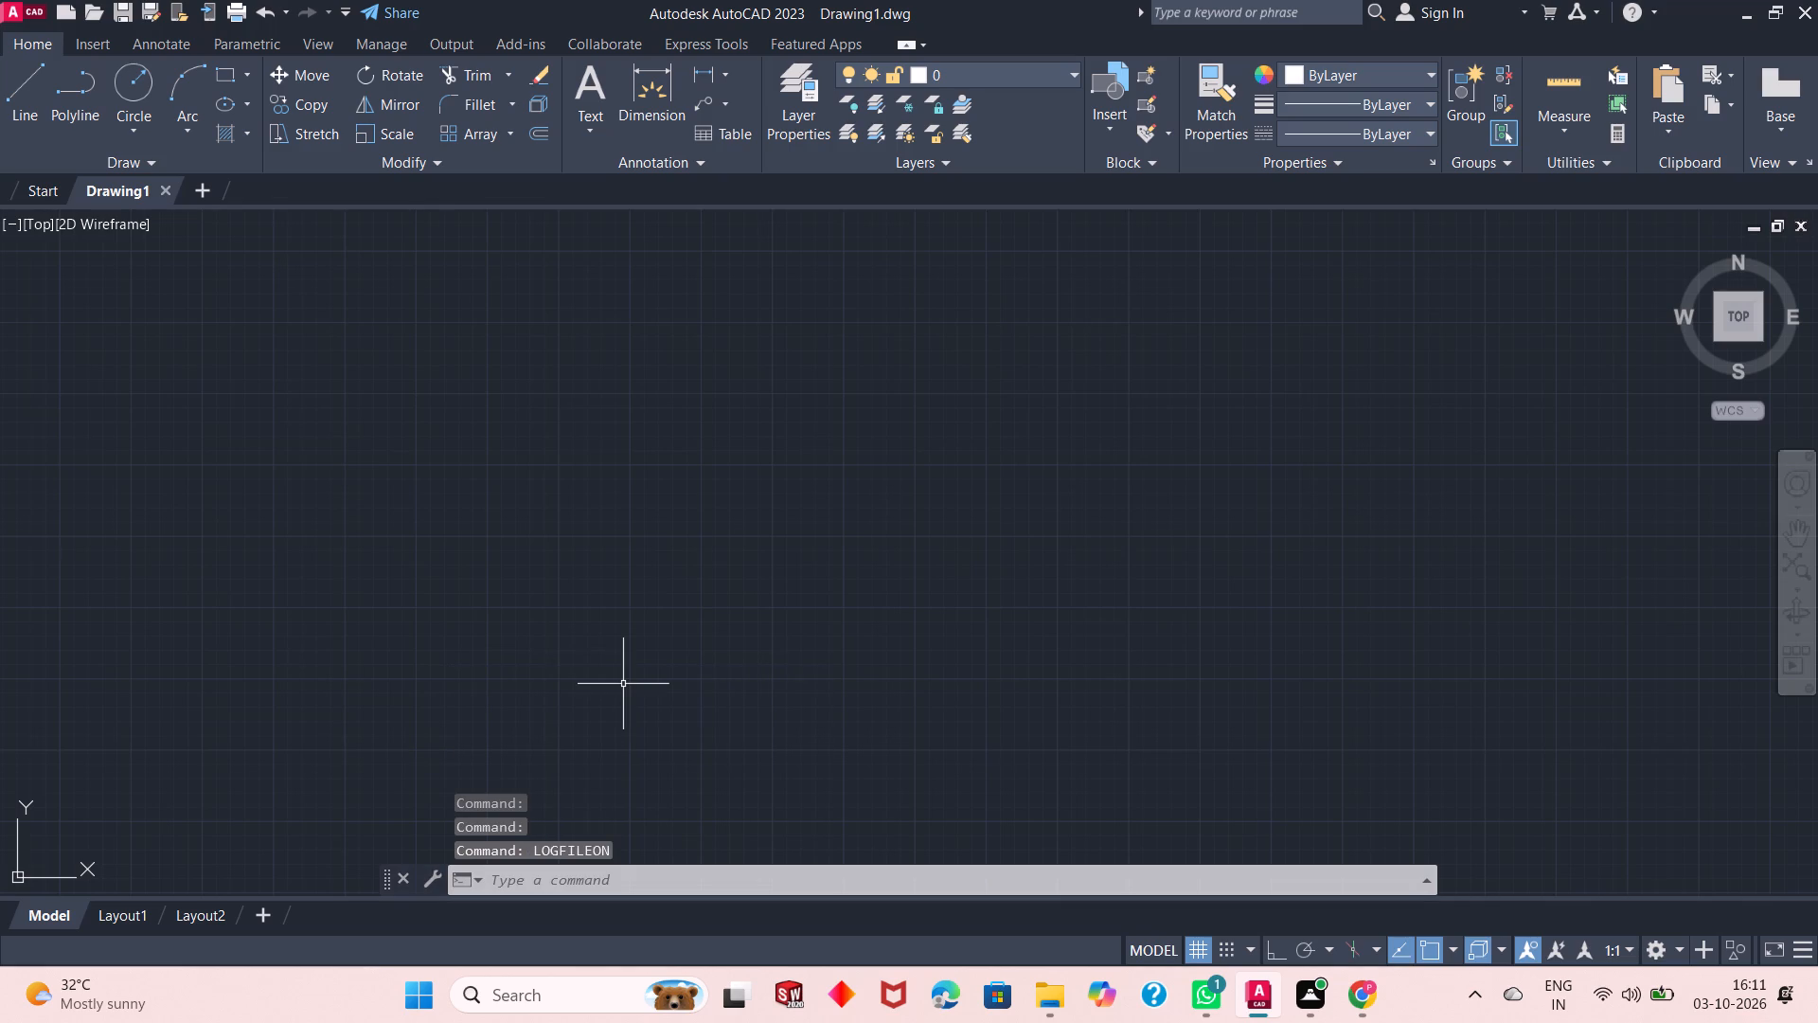
Set the model space limits from 0,0 to 100,100.
{"action": "type", "text": "lim"}
{"action": "key", "text": "Return"}
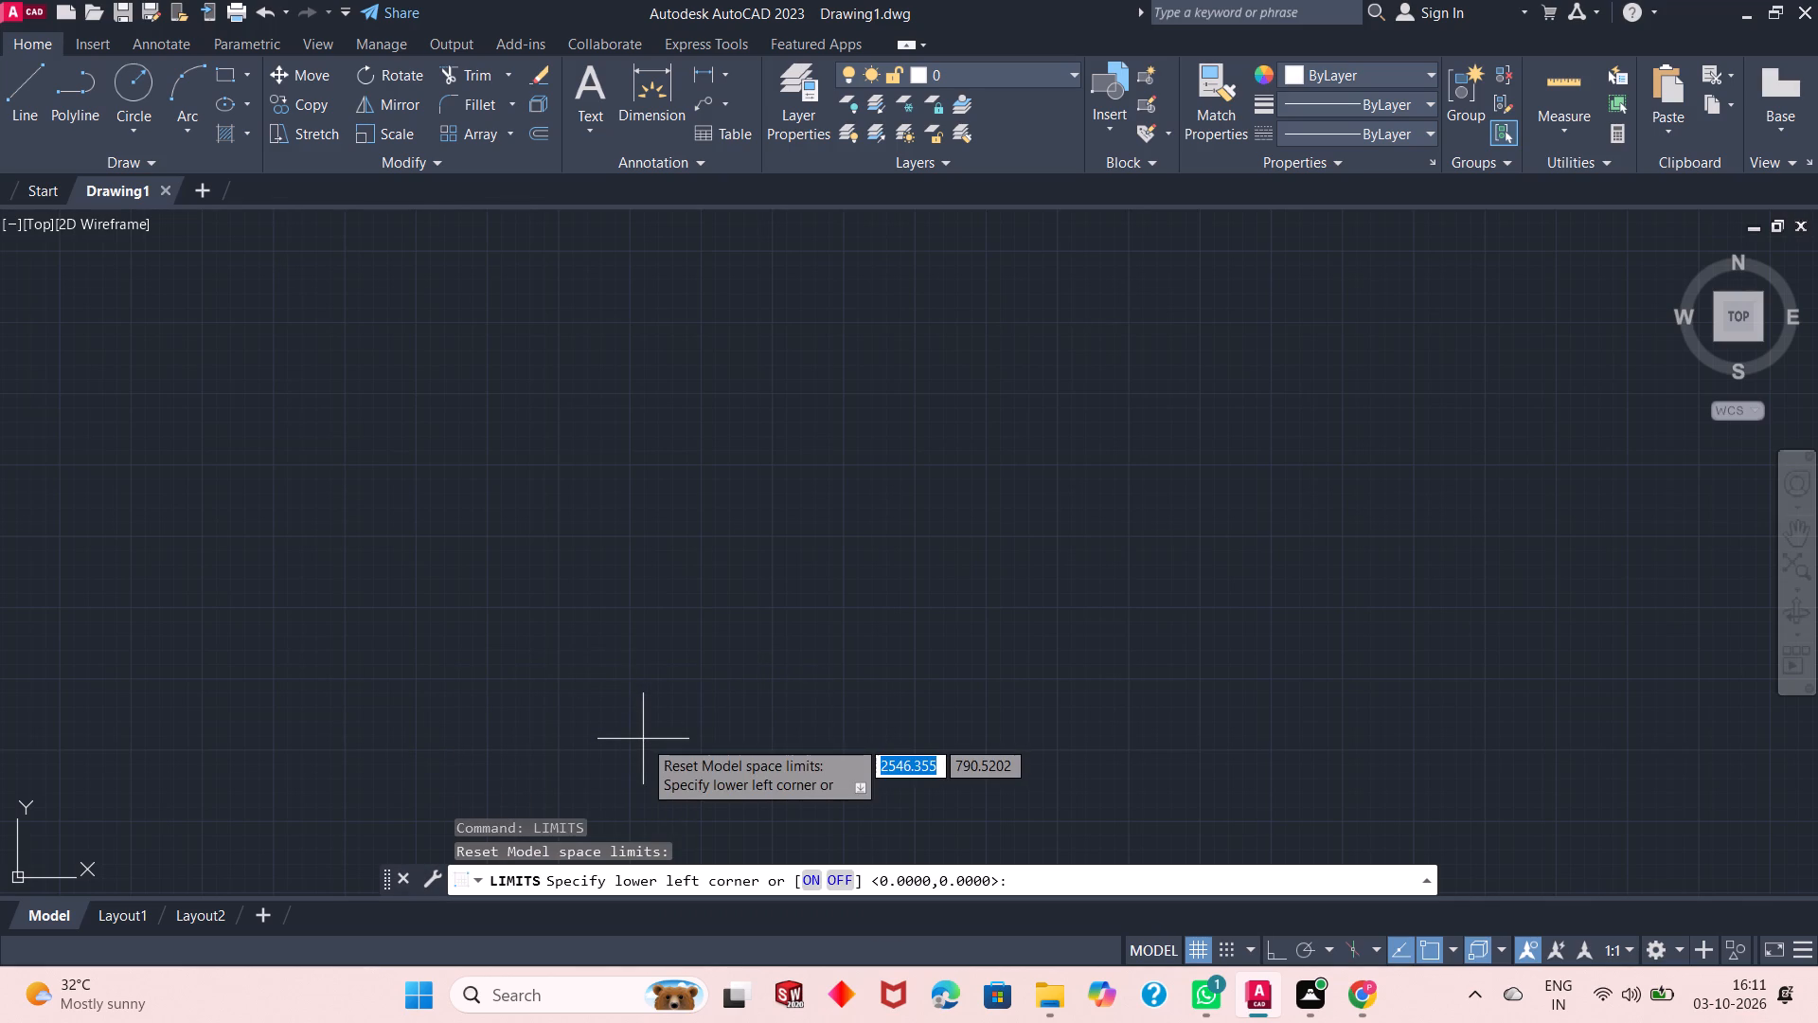
{"action": "type", "text": "0,0"}
{"action": "key", "text": "Return"}
{"action": "type", "text": "100,100"}
{"action": "key", "text": "Return"}
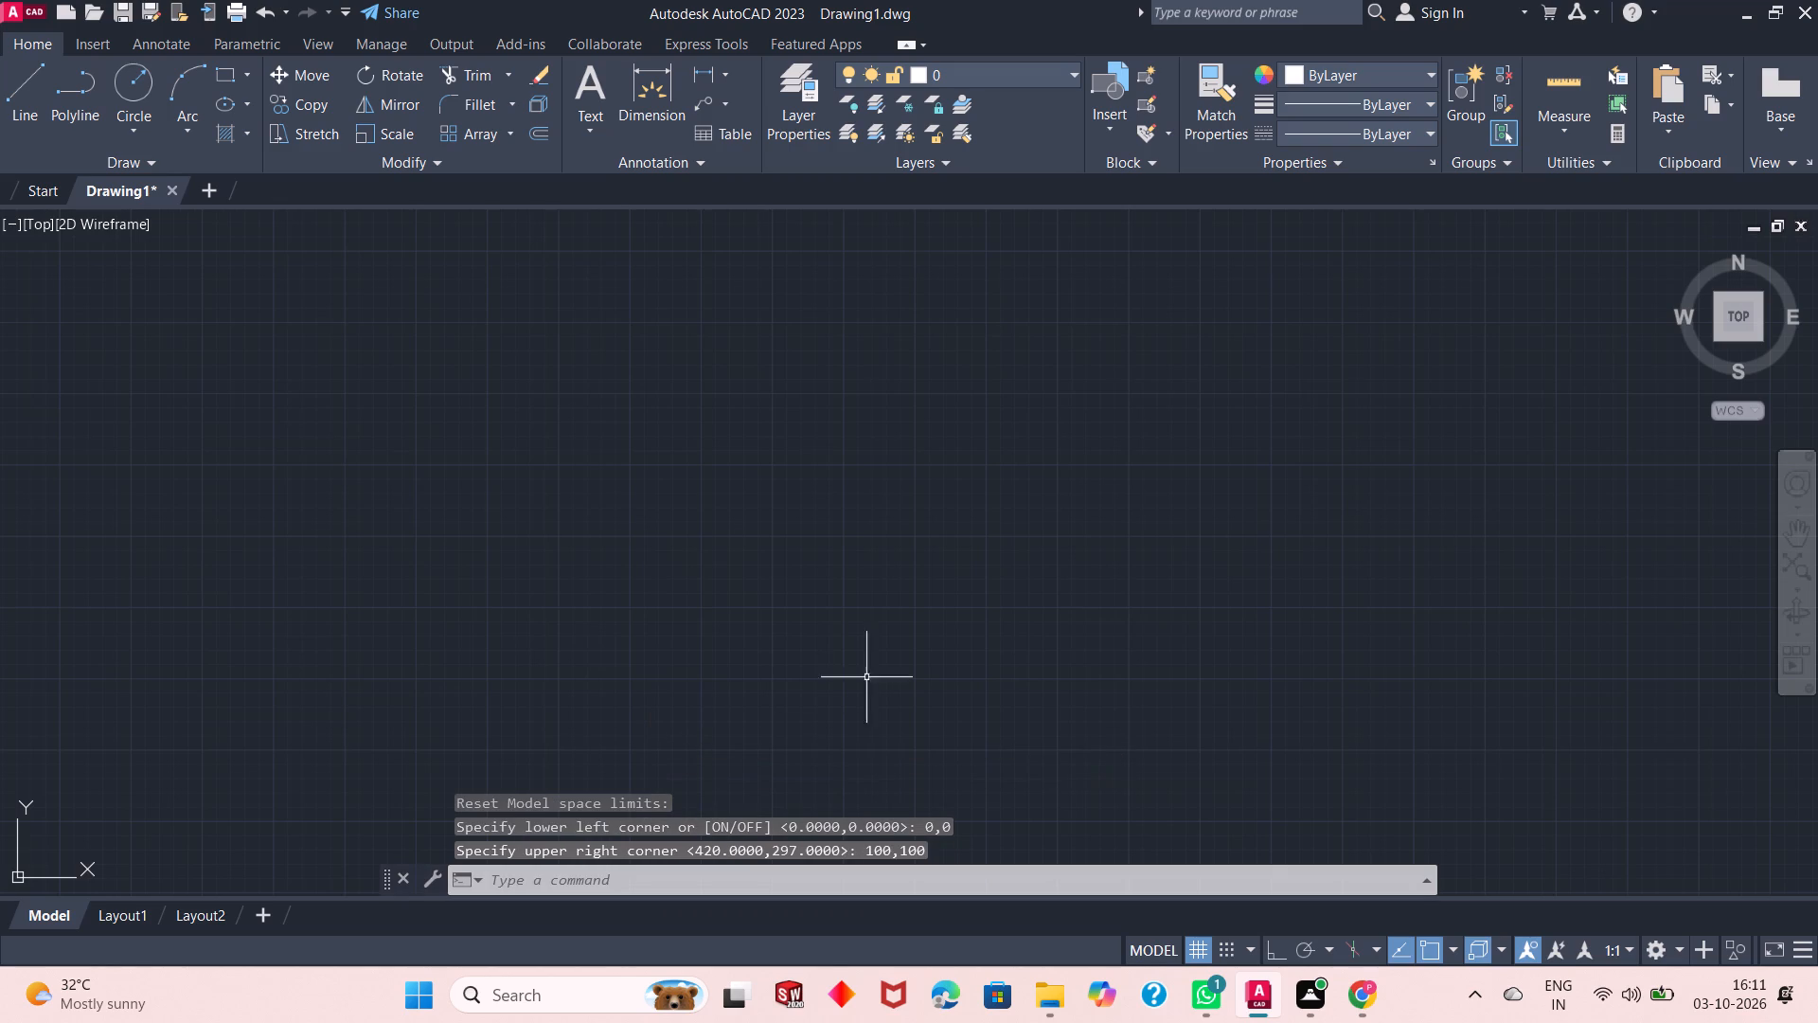
Create a new layer with the default name and set its colour to yellow, index 50.
{"action": "left_click", "coordinate": [814, 134]}
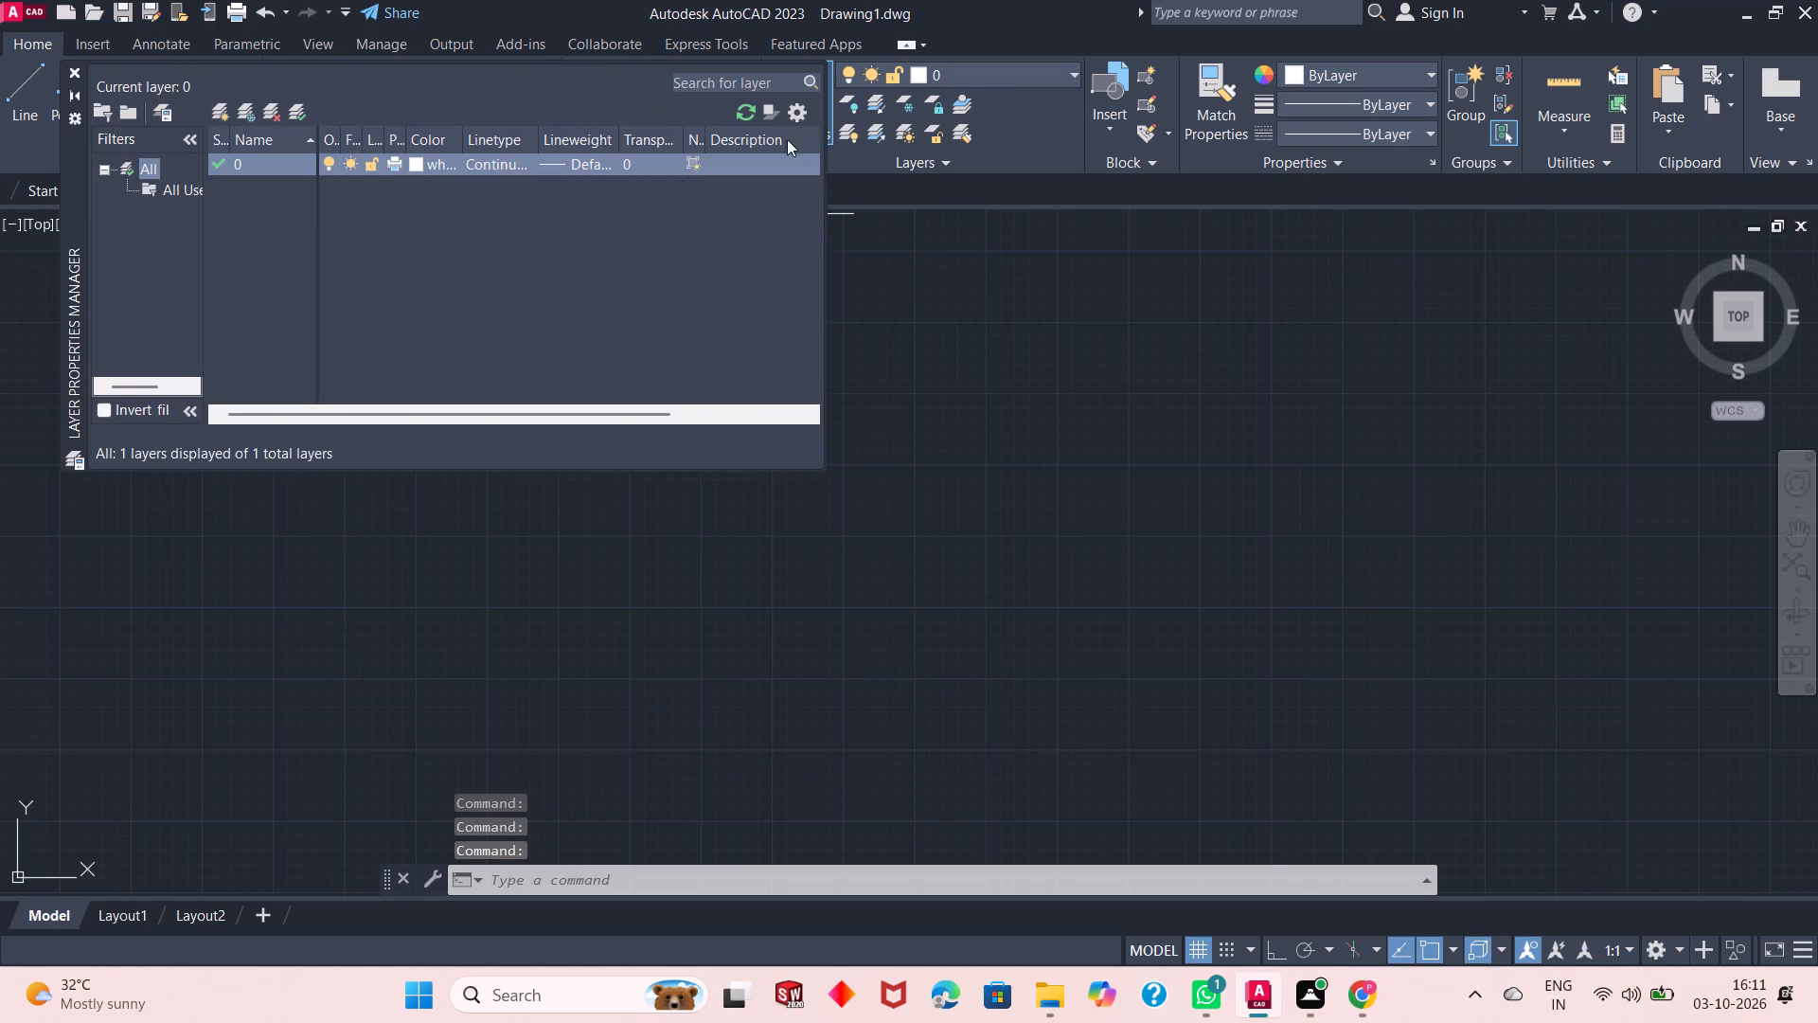
{"action": "left_click", "coordinate": [215, 115]}
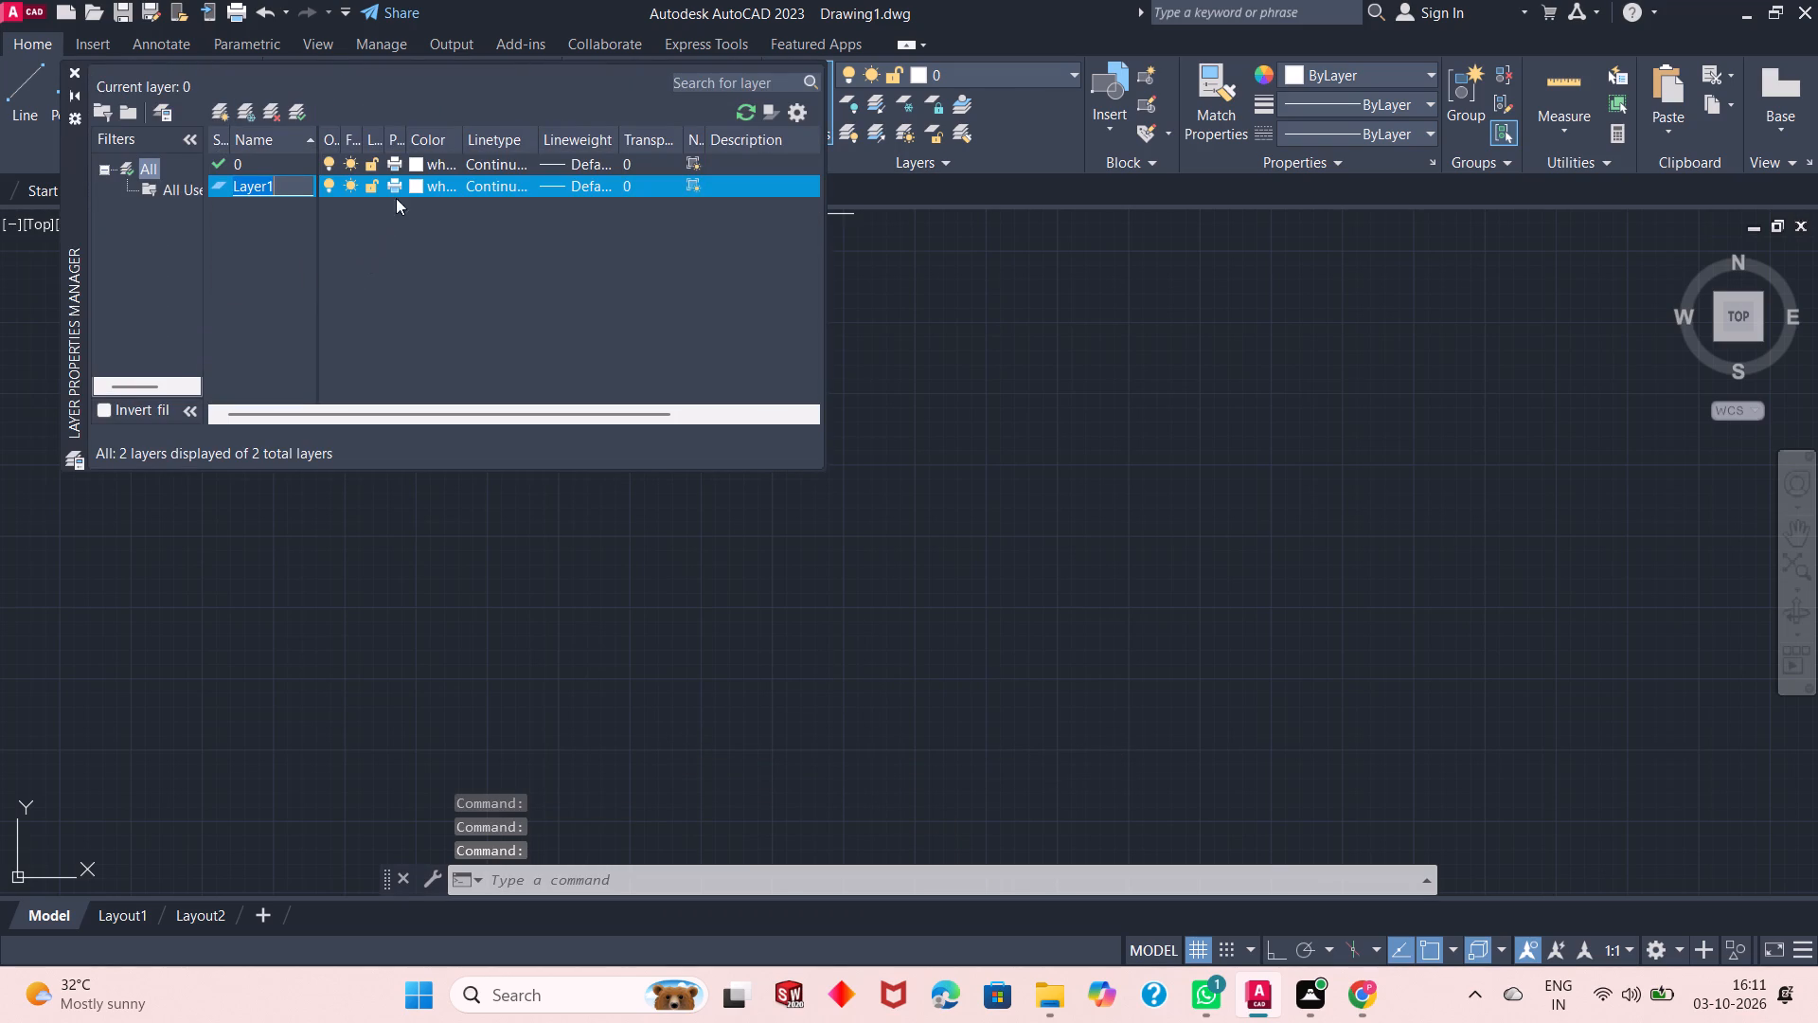
{"action": "left_click", "coordinate": [413, 188]}
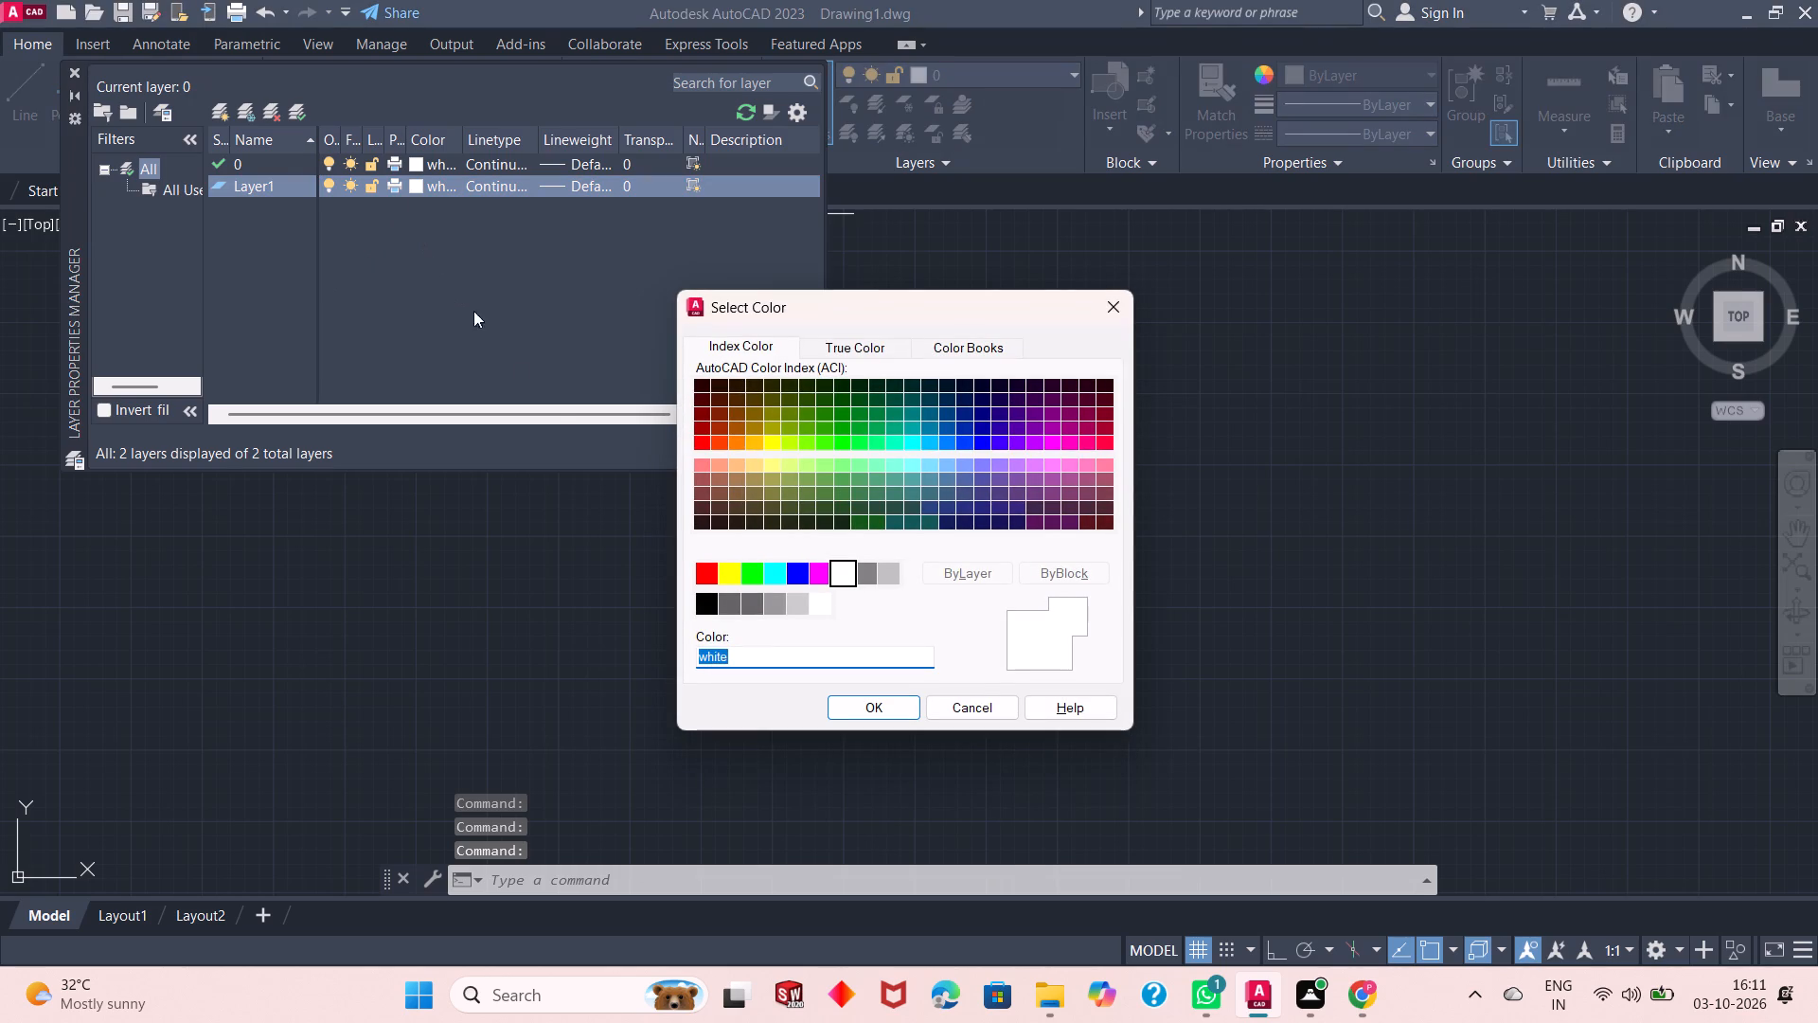
{"action": "left_click", "coordinate": [696, 445]}
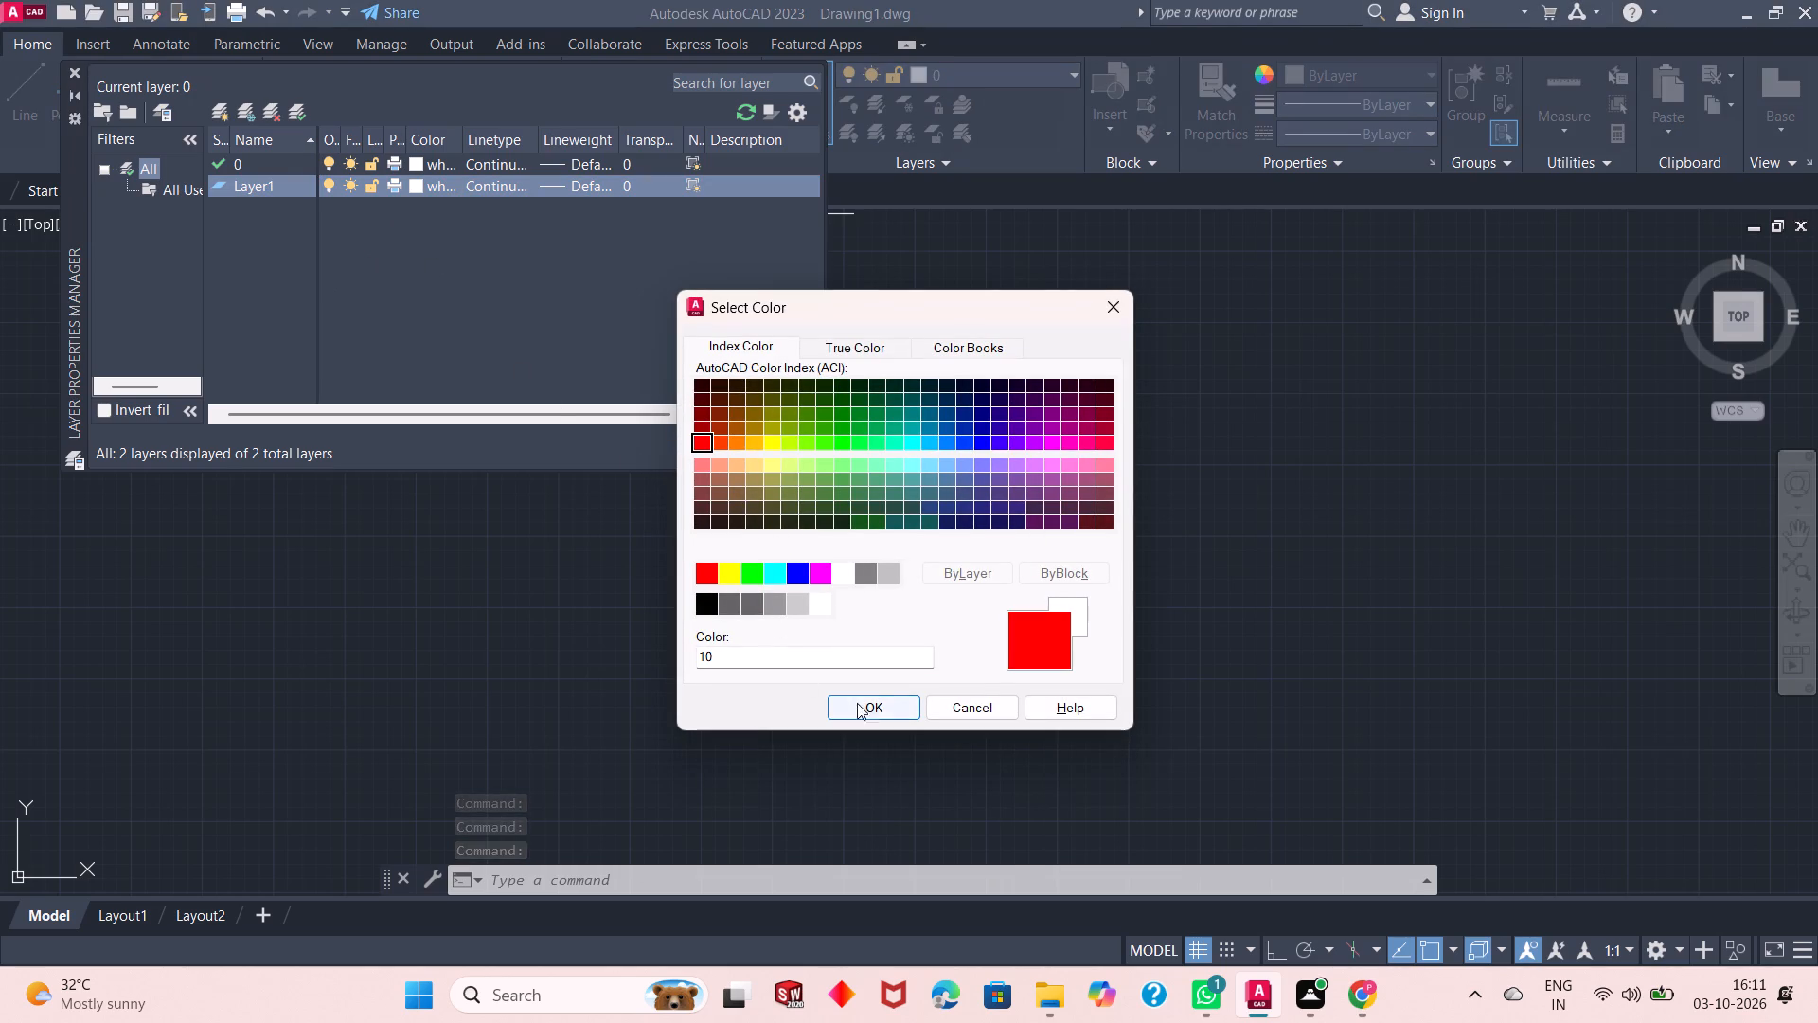
{"action": "left_click", "coordinate": [879, 709]}
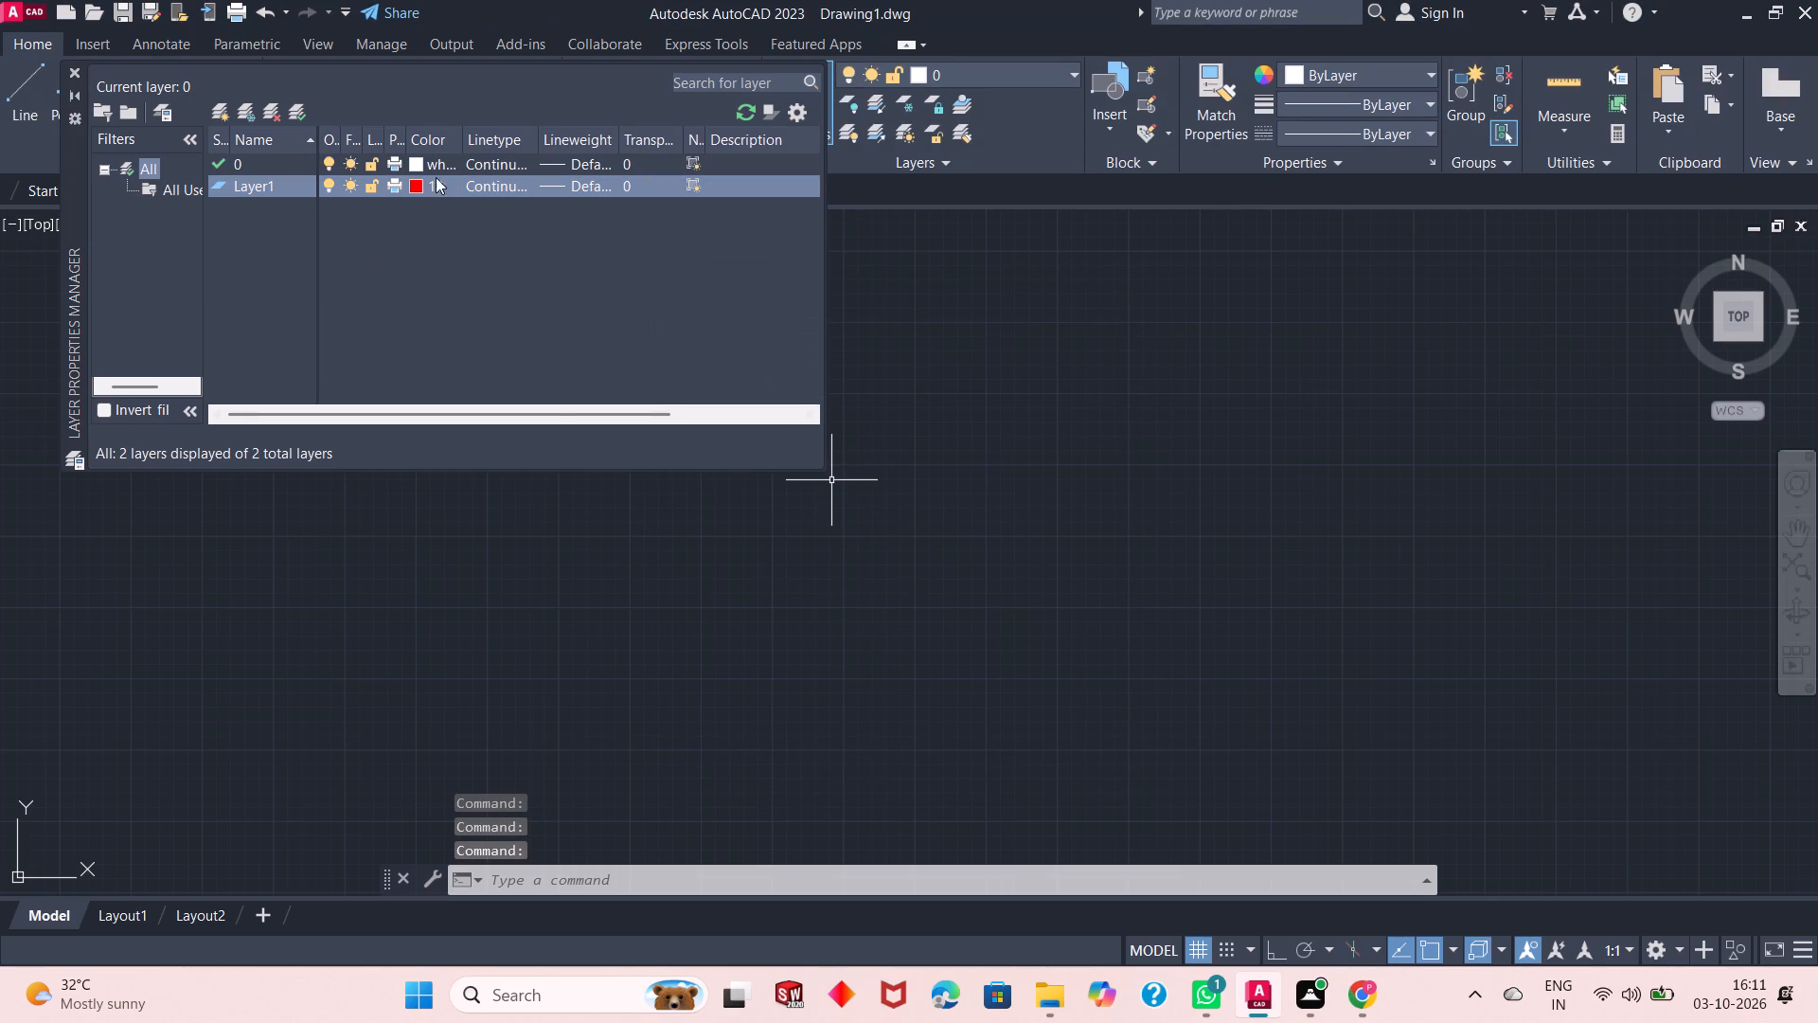
{"action": "left_click", "coordinate": [418, 184]}
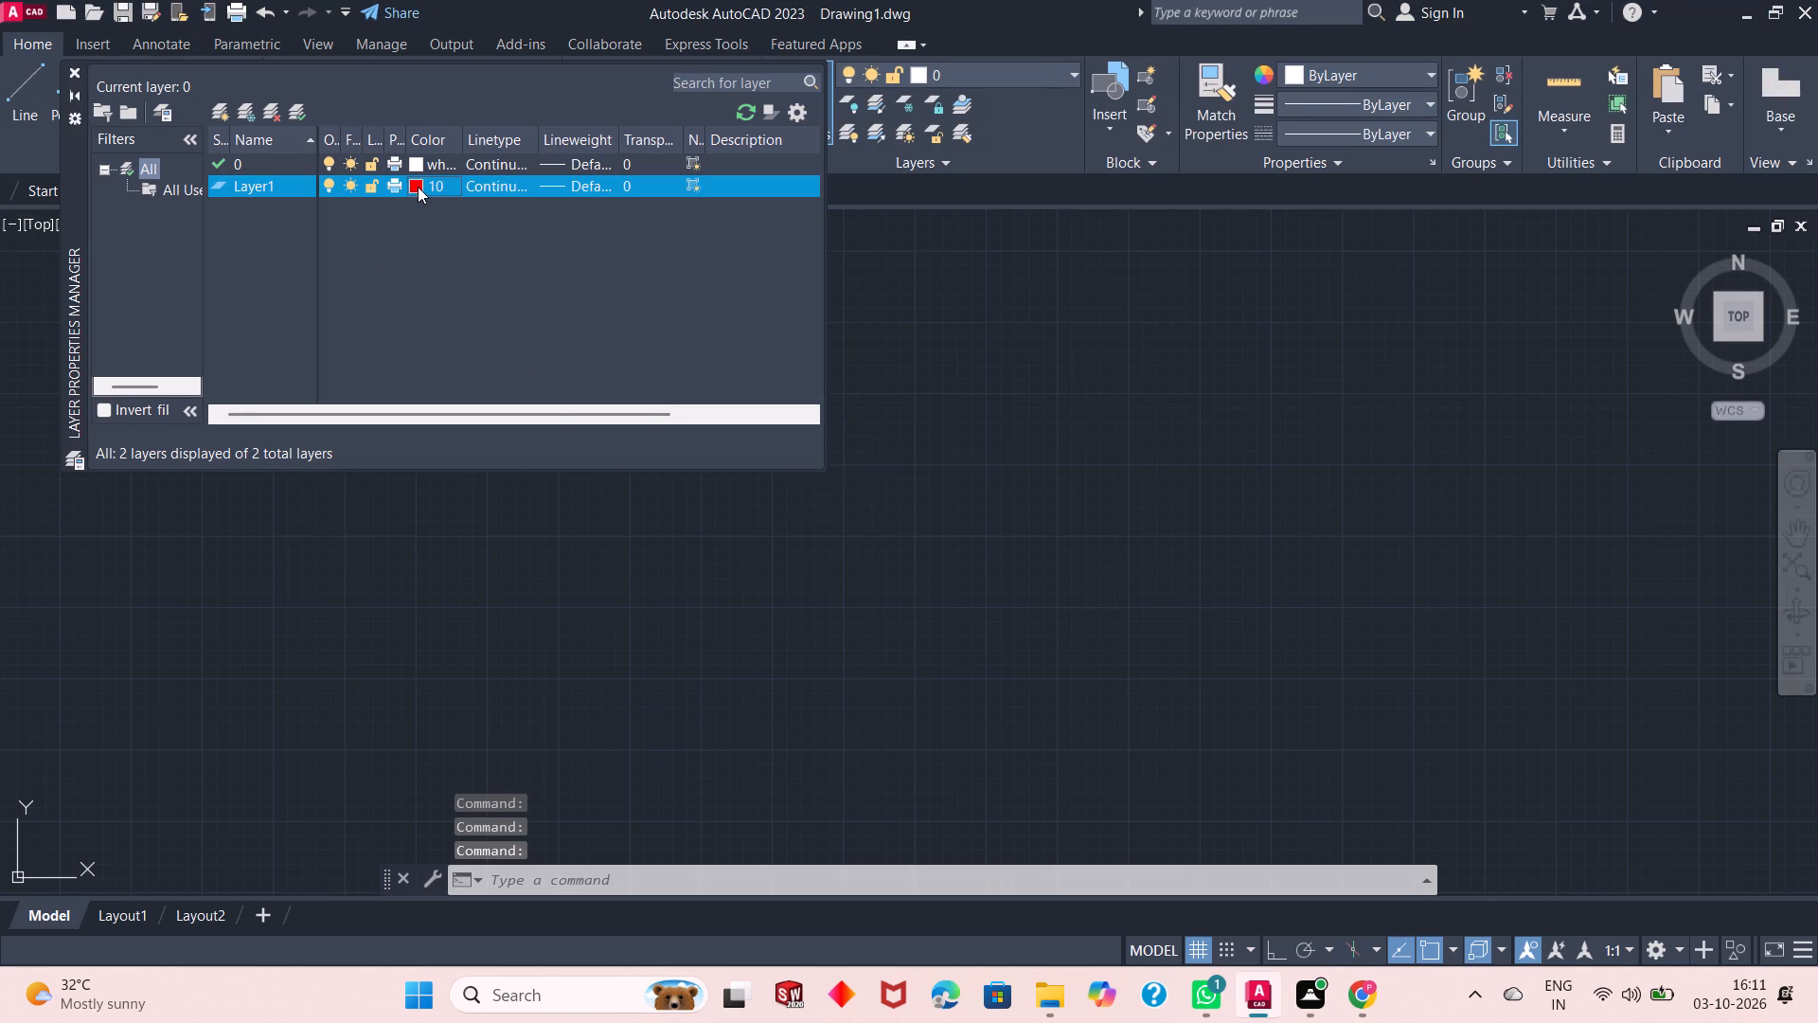
{"action": "left_click", "coordinate": [767, 444]}
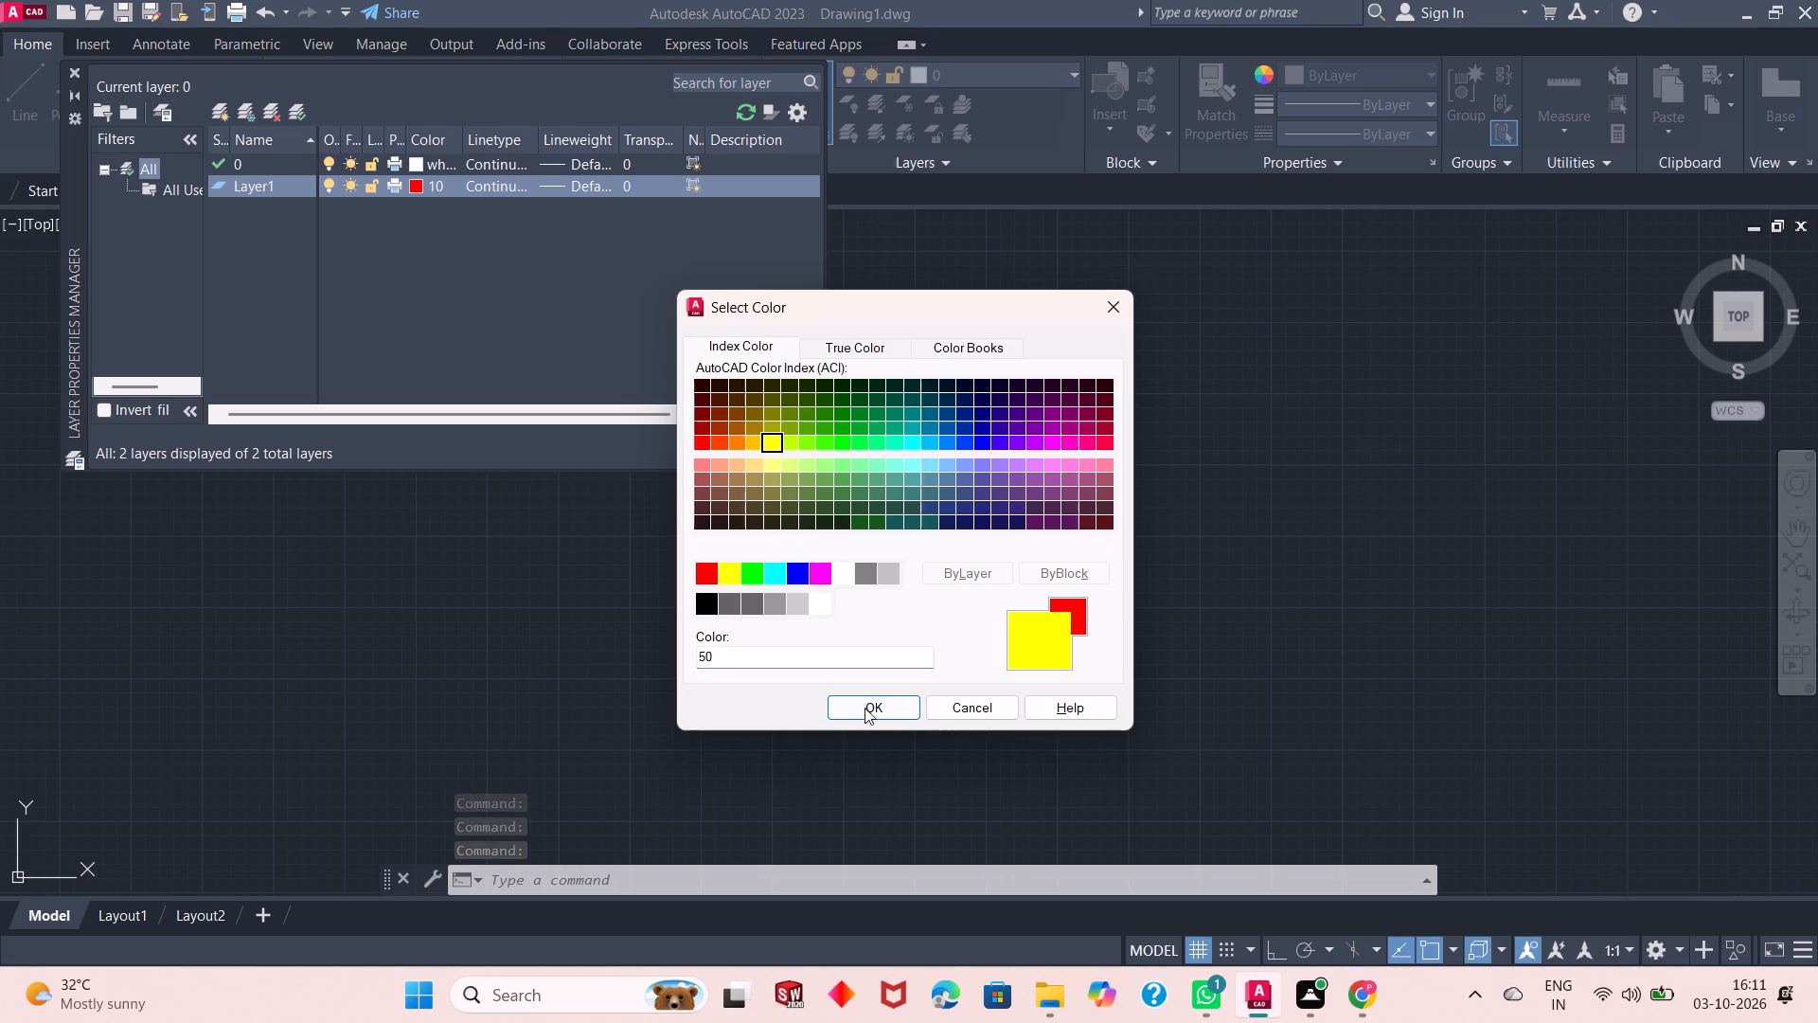
{"action": "left_click", "coordinate": [869, 713]}
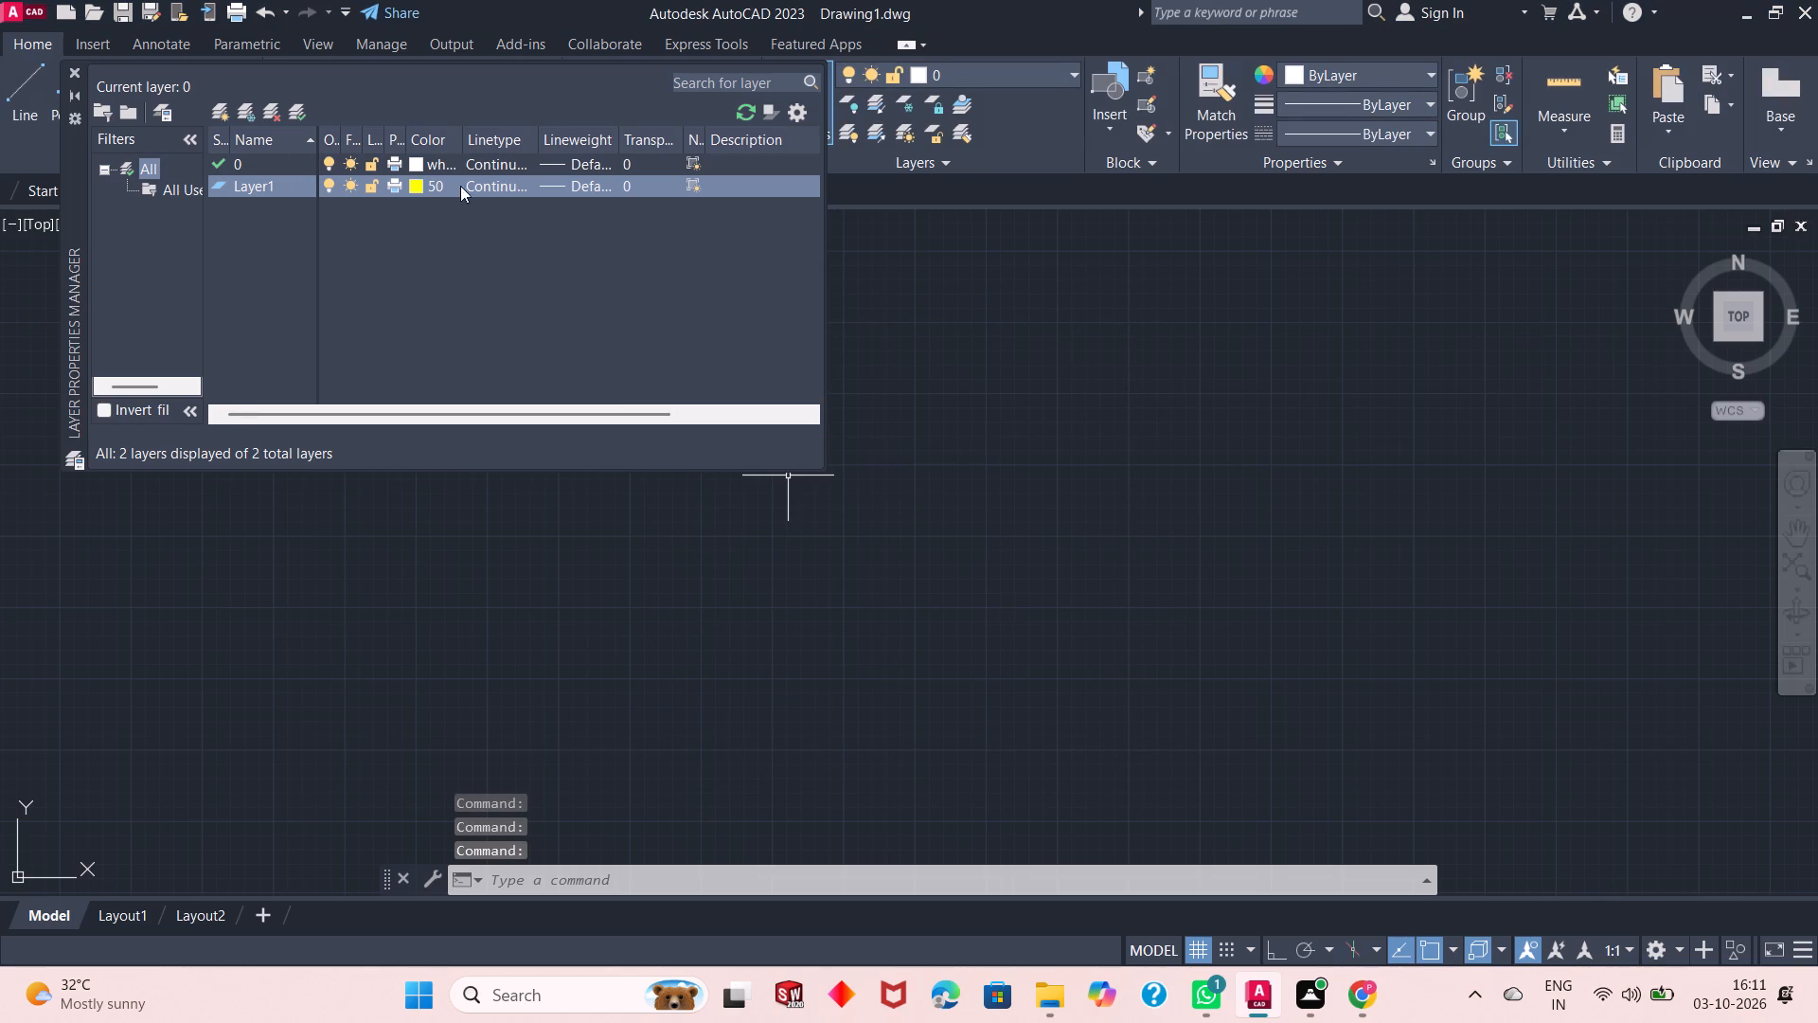
Load the CENTER2 linetype and assign it to the new yellow layer.
{"action": "left_click", "coordinate": [486, 186]}
{"action": "left_click", "coordinate": [949, 625]}
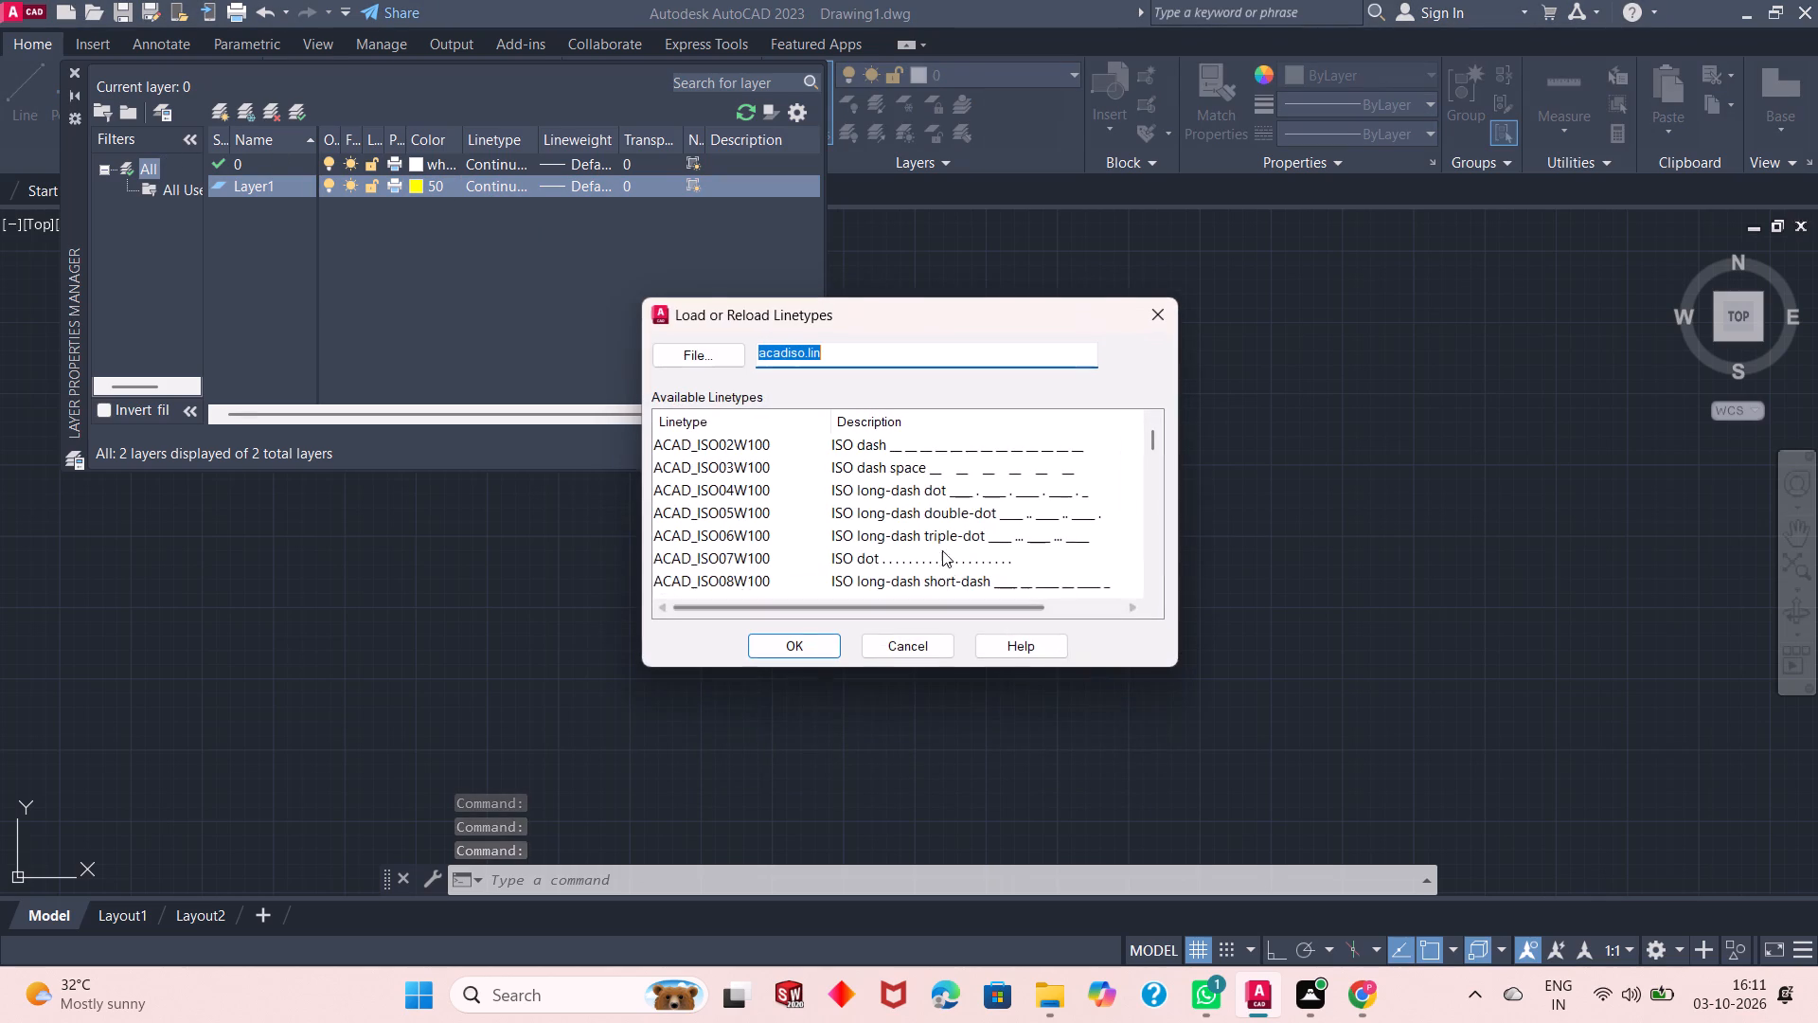
{"action": "scroll", "coordinate": [909, 488], "scroll_direction": "down", "scroll_amount": 8}
{"action": "scroll", "coordinate": [906, 497], "scroll_direction": "up", "scroll_amount": 1}
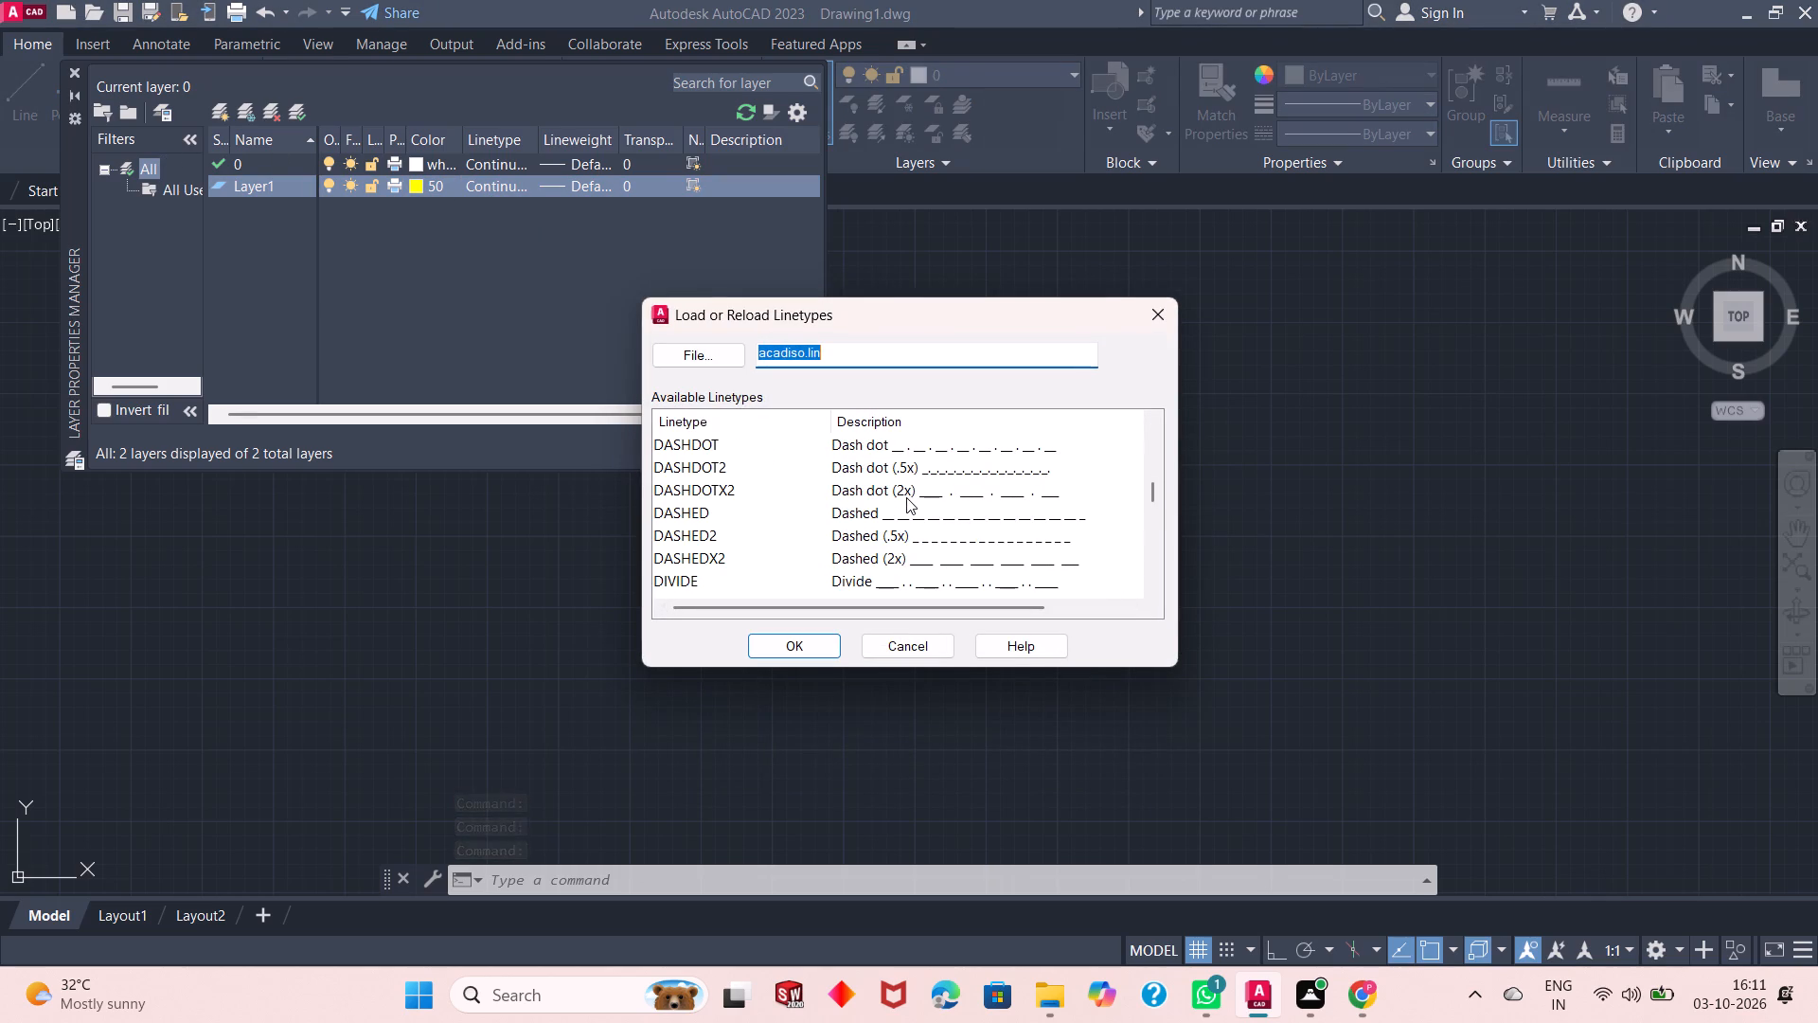
{"action": "scroll", "coordinate": [906, 497], "scroll_direction": "down", "scroll_amount": 1}
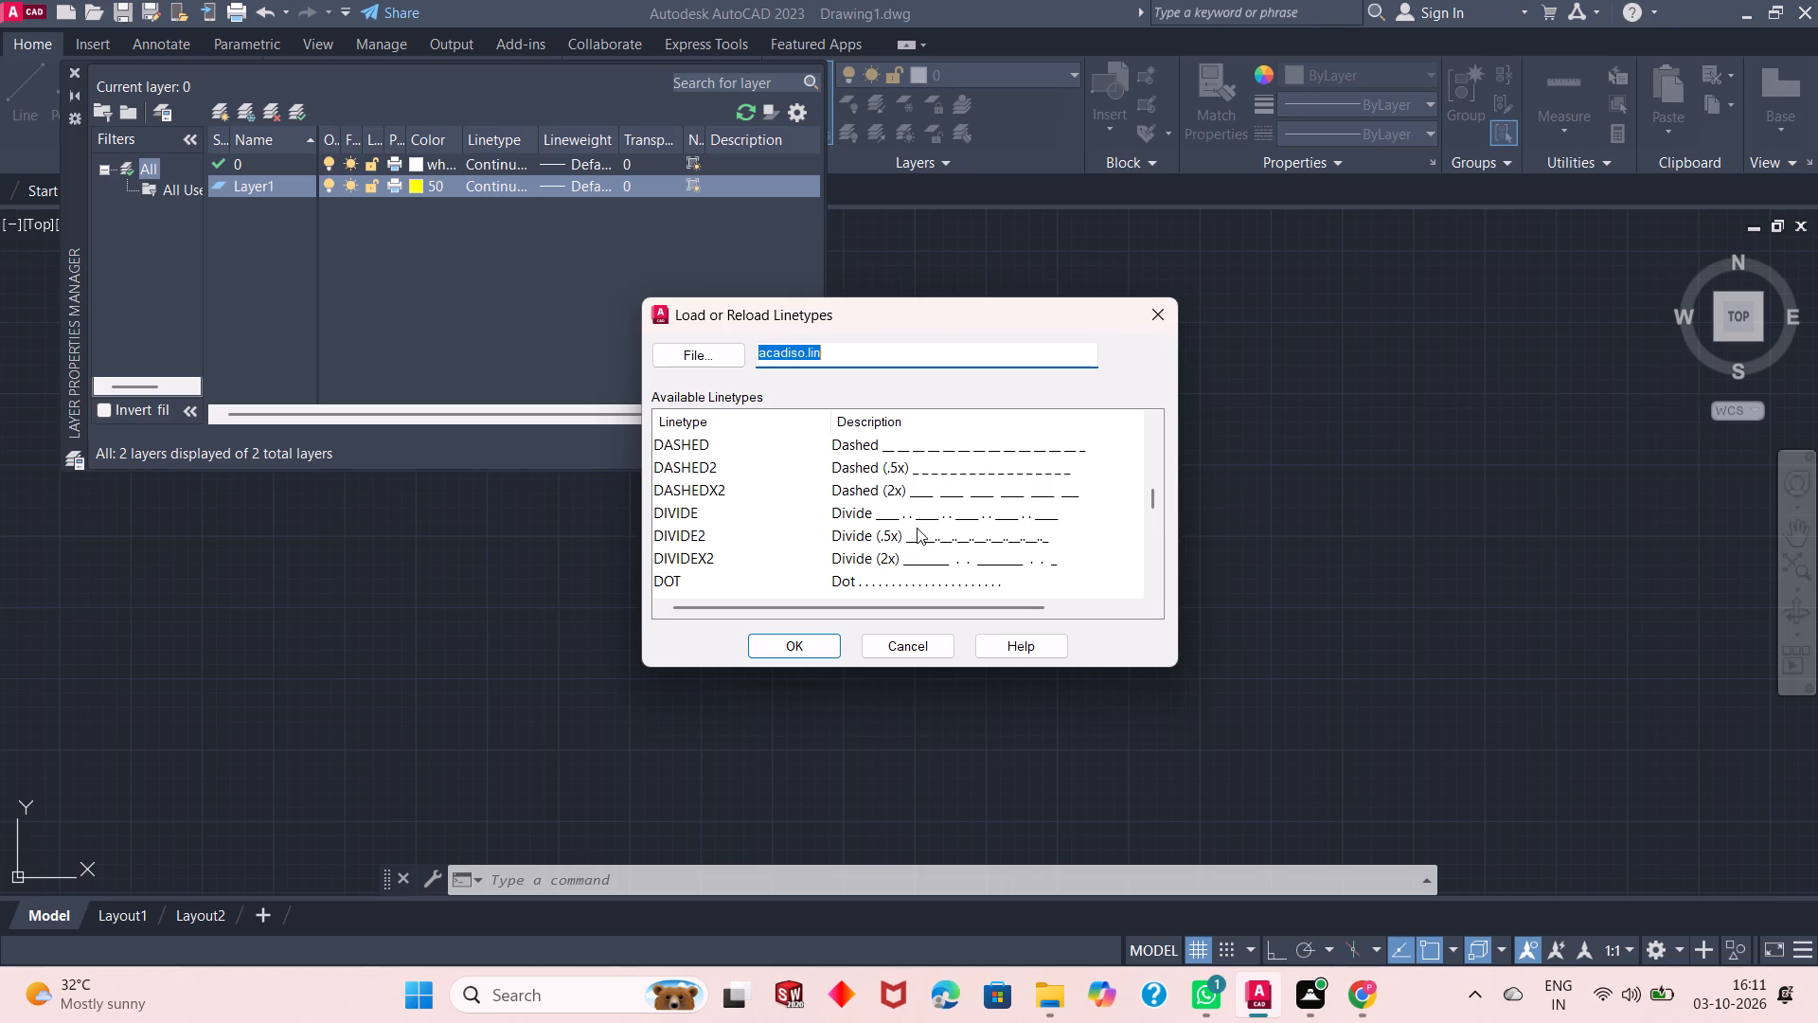
{"action": "scroll", "coordinate": [937, 479], "scroll_direction": "down", "scroll_amount": 8}
{"action": "scroll", "coordinate": [936, 480], "scroll_direction": "up", "scroll_amount": 2}
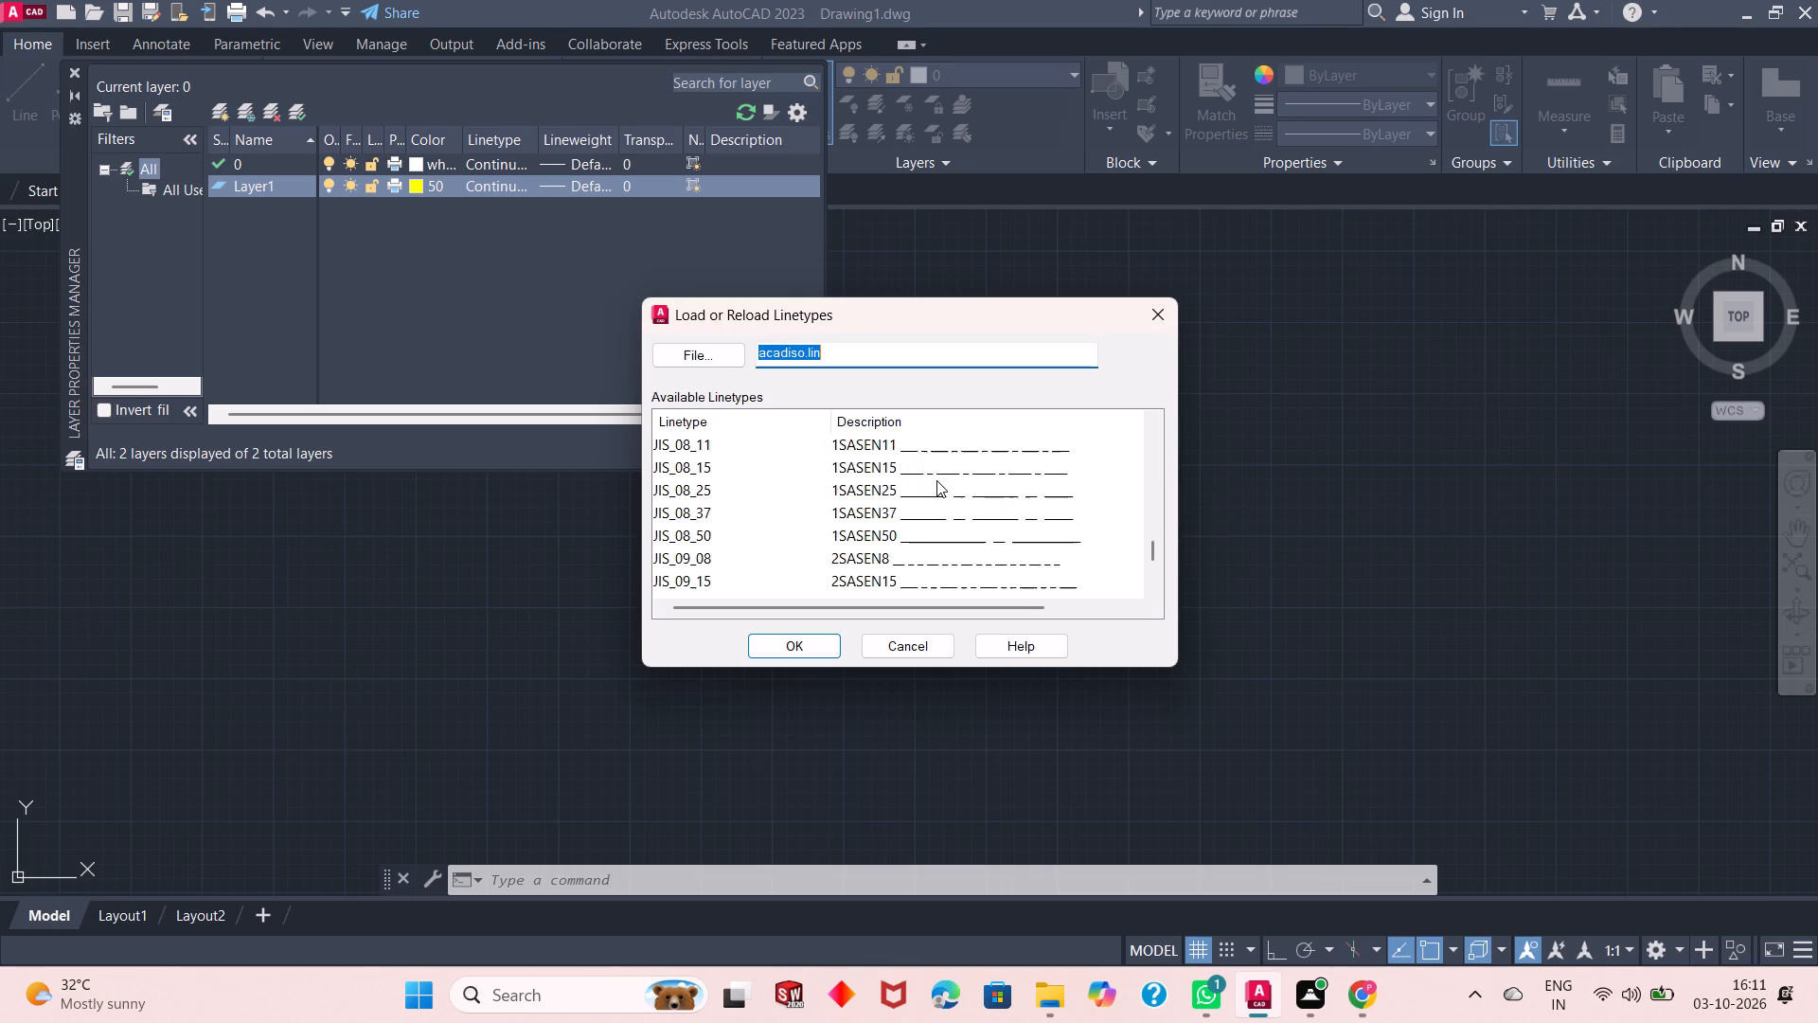
{"action": "scroll", "coordinate": [936, 480], "scroll_direction": "up", "scroll_amount": 6}
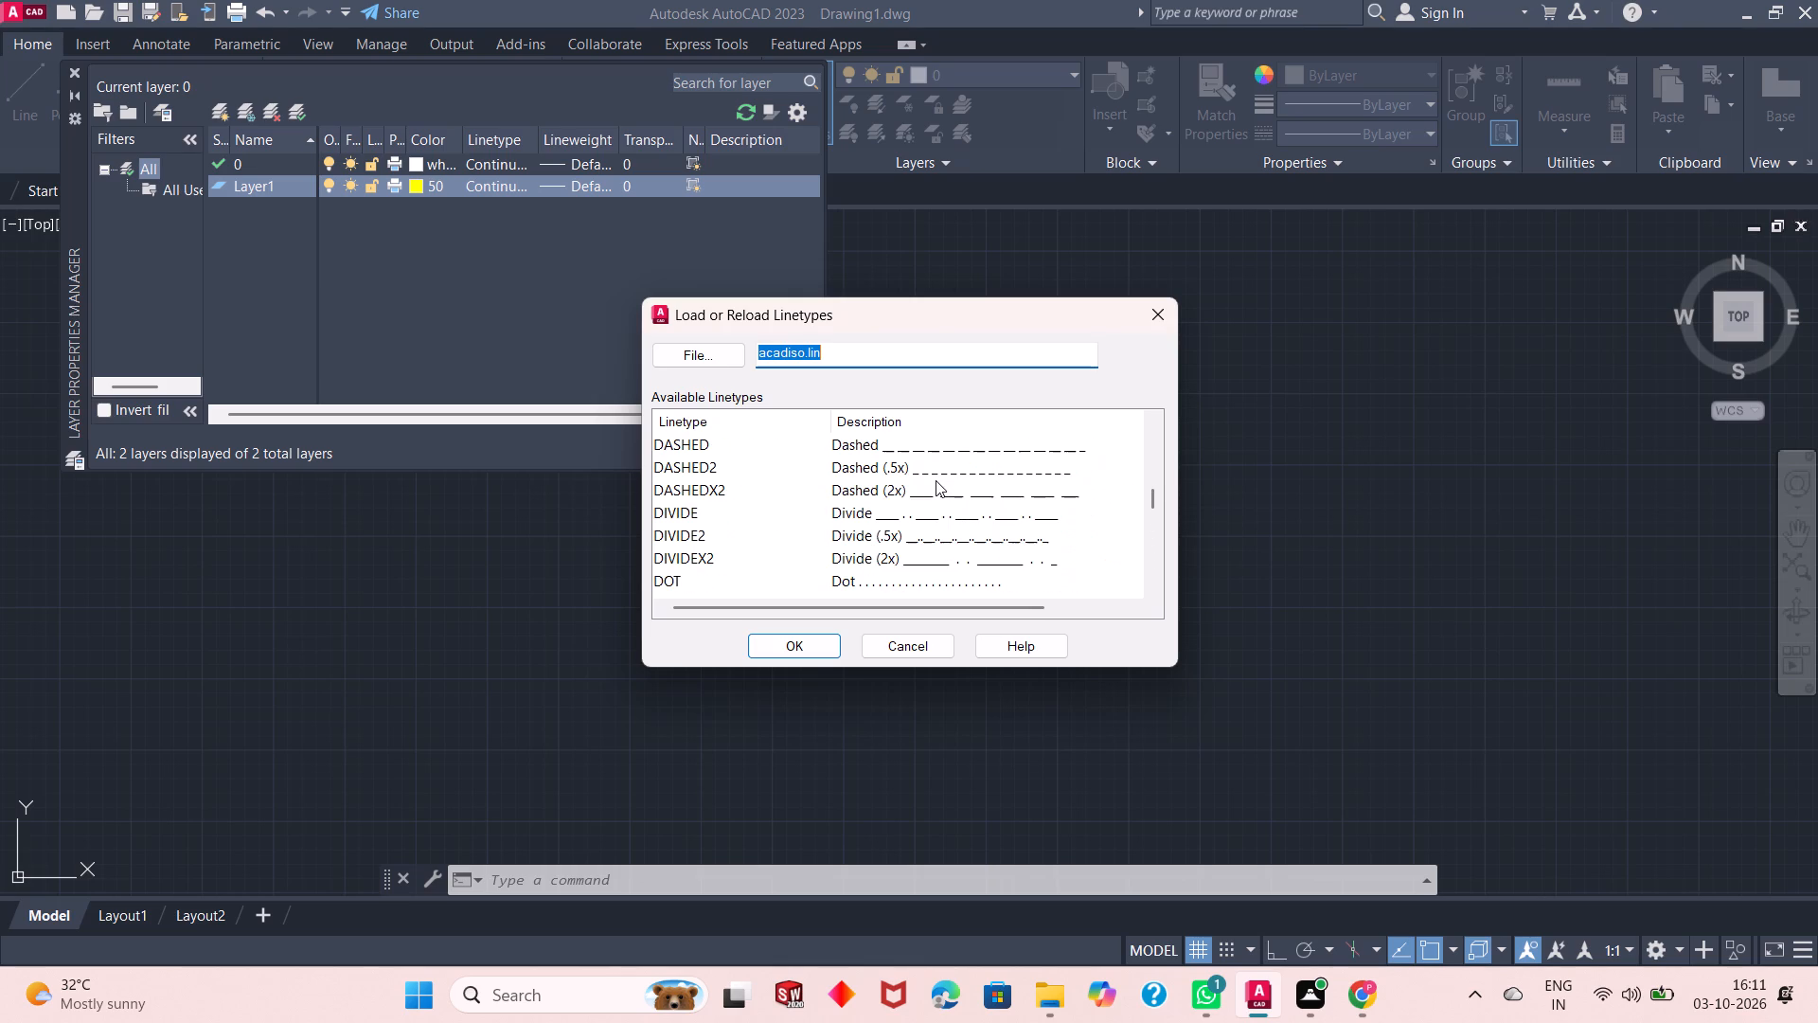
{"action": "scroll", "coordinate": [936, 480], "scroll_direction": "up", "scroll_amount": 2}
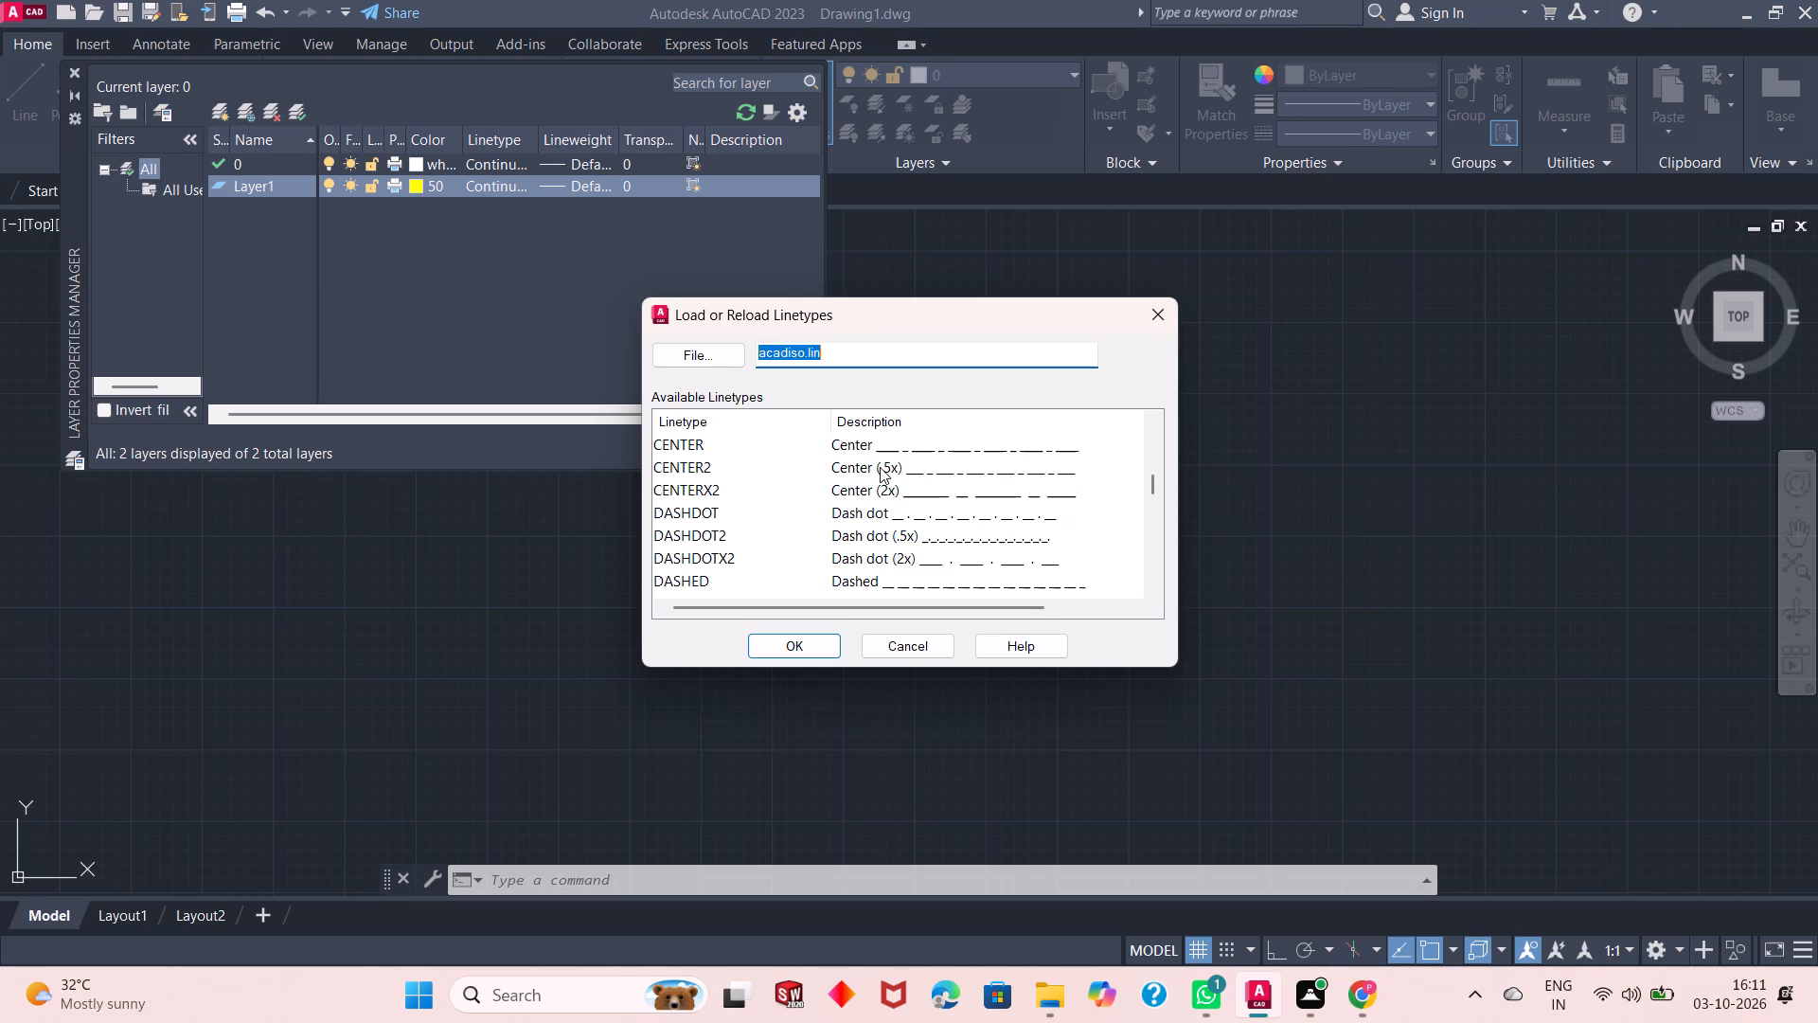
{"action": "left_click", "coordinate": [879, 467]}
{"action": "left_click", "coordinate": [829, 648]}
{"action": "left_click", "coordinate": [930, 409]}
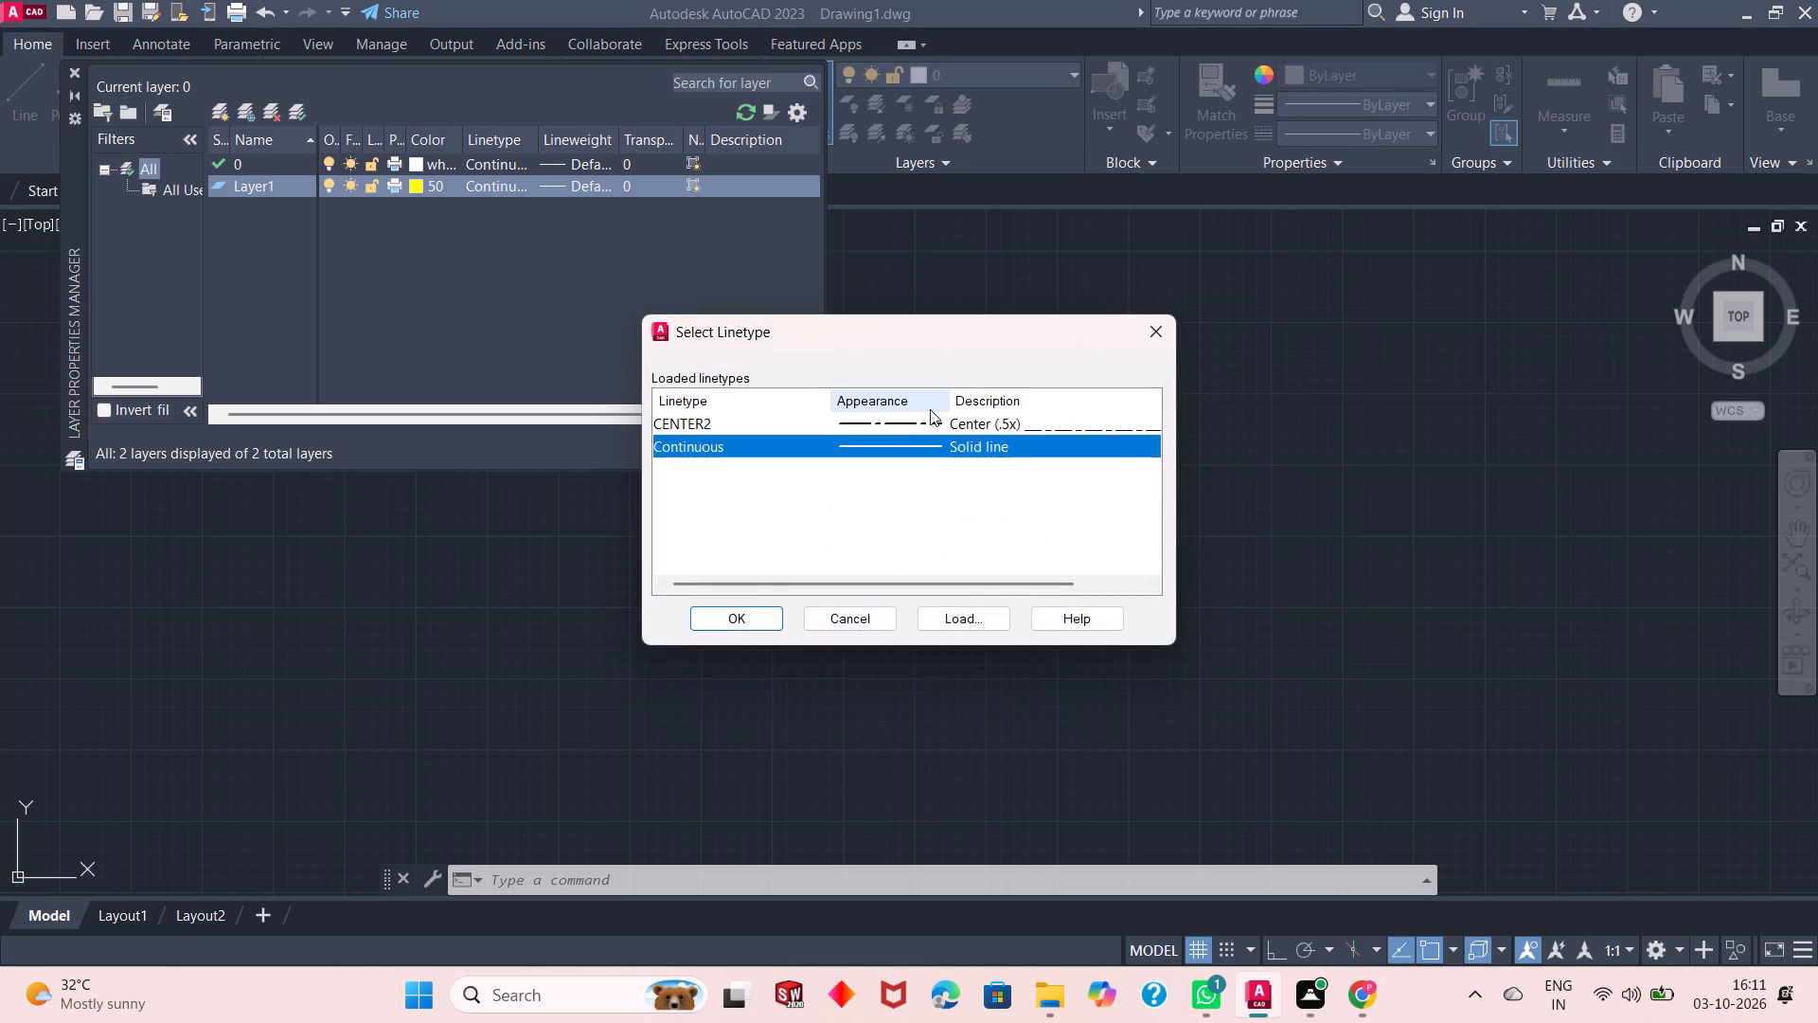
{"action": "left_click", "coordinate": [936, 425]}
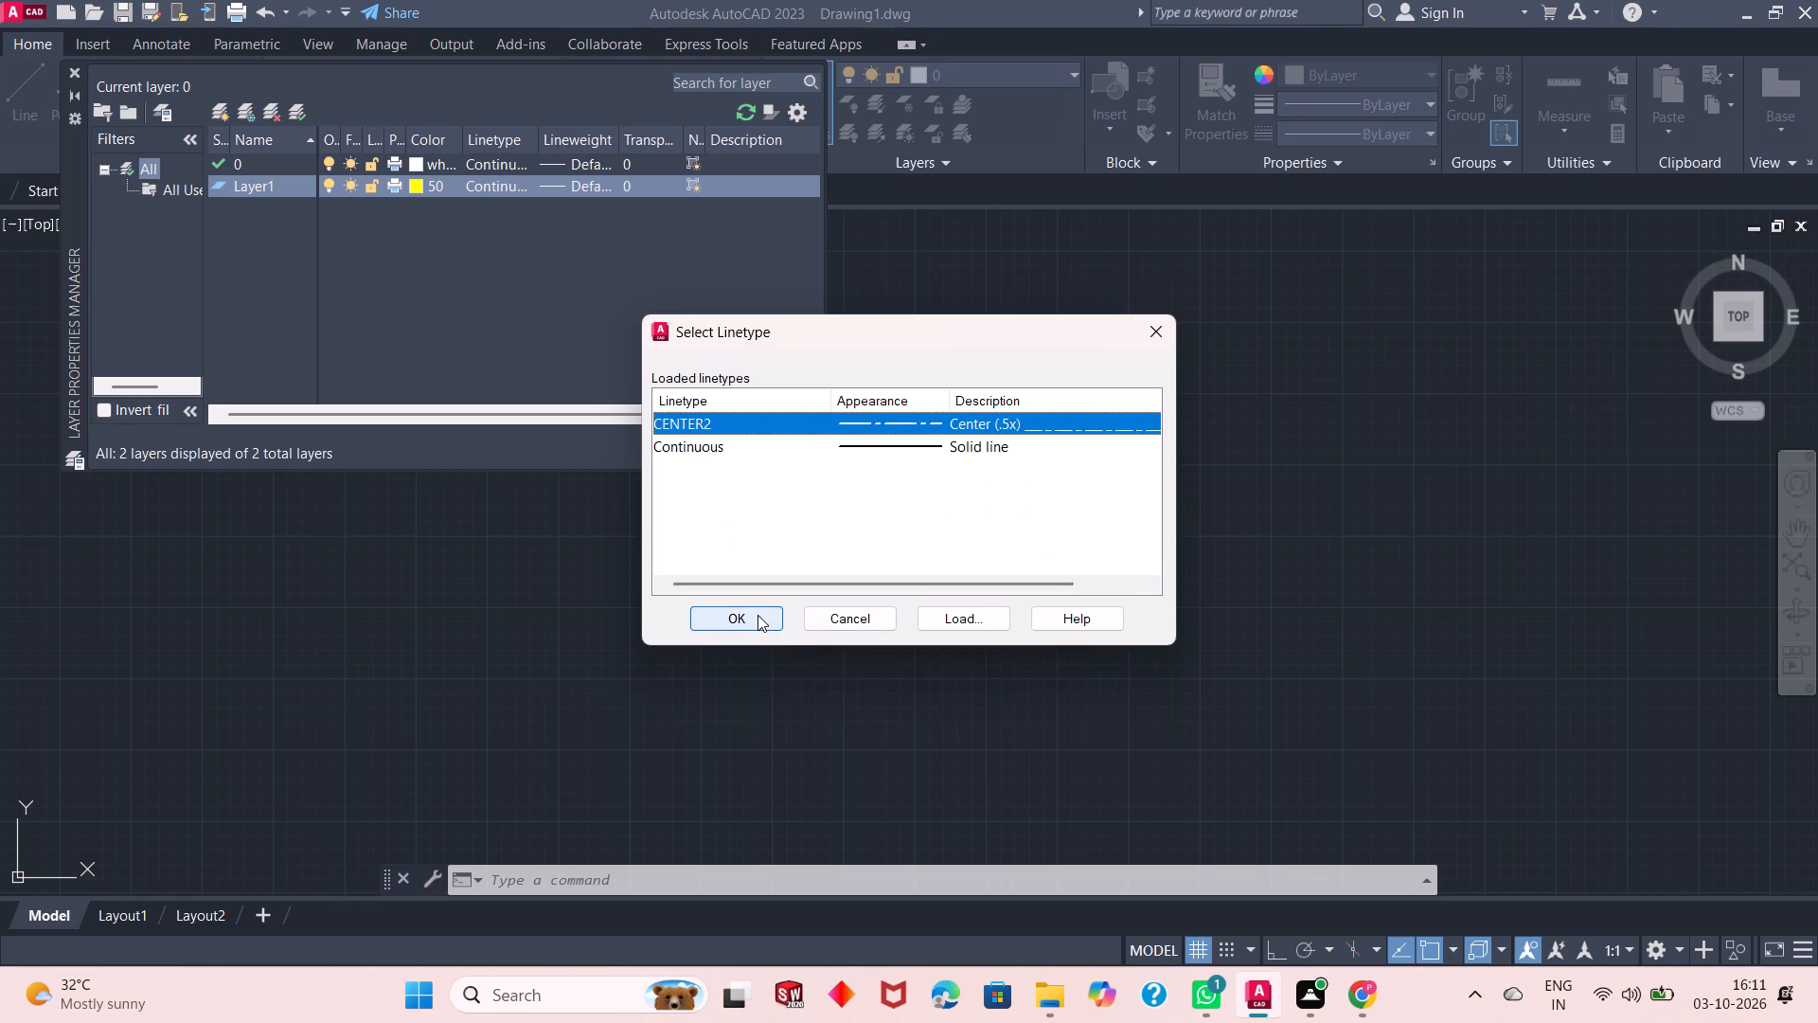
{"action": "left_click", "coordinate": [757, 615]}
Make the yellow centre-line layer current and close the layer manager.
{"action": "left_click", "coordinate": [290, 104]}
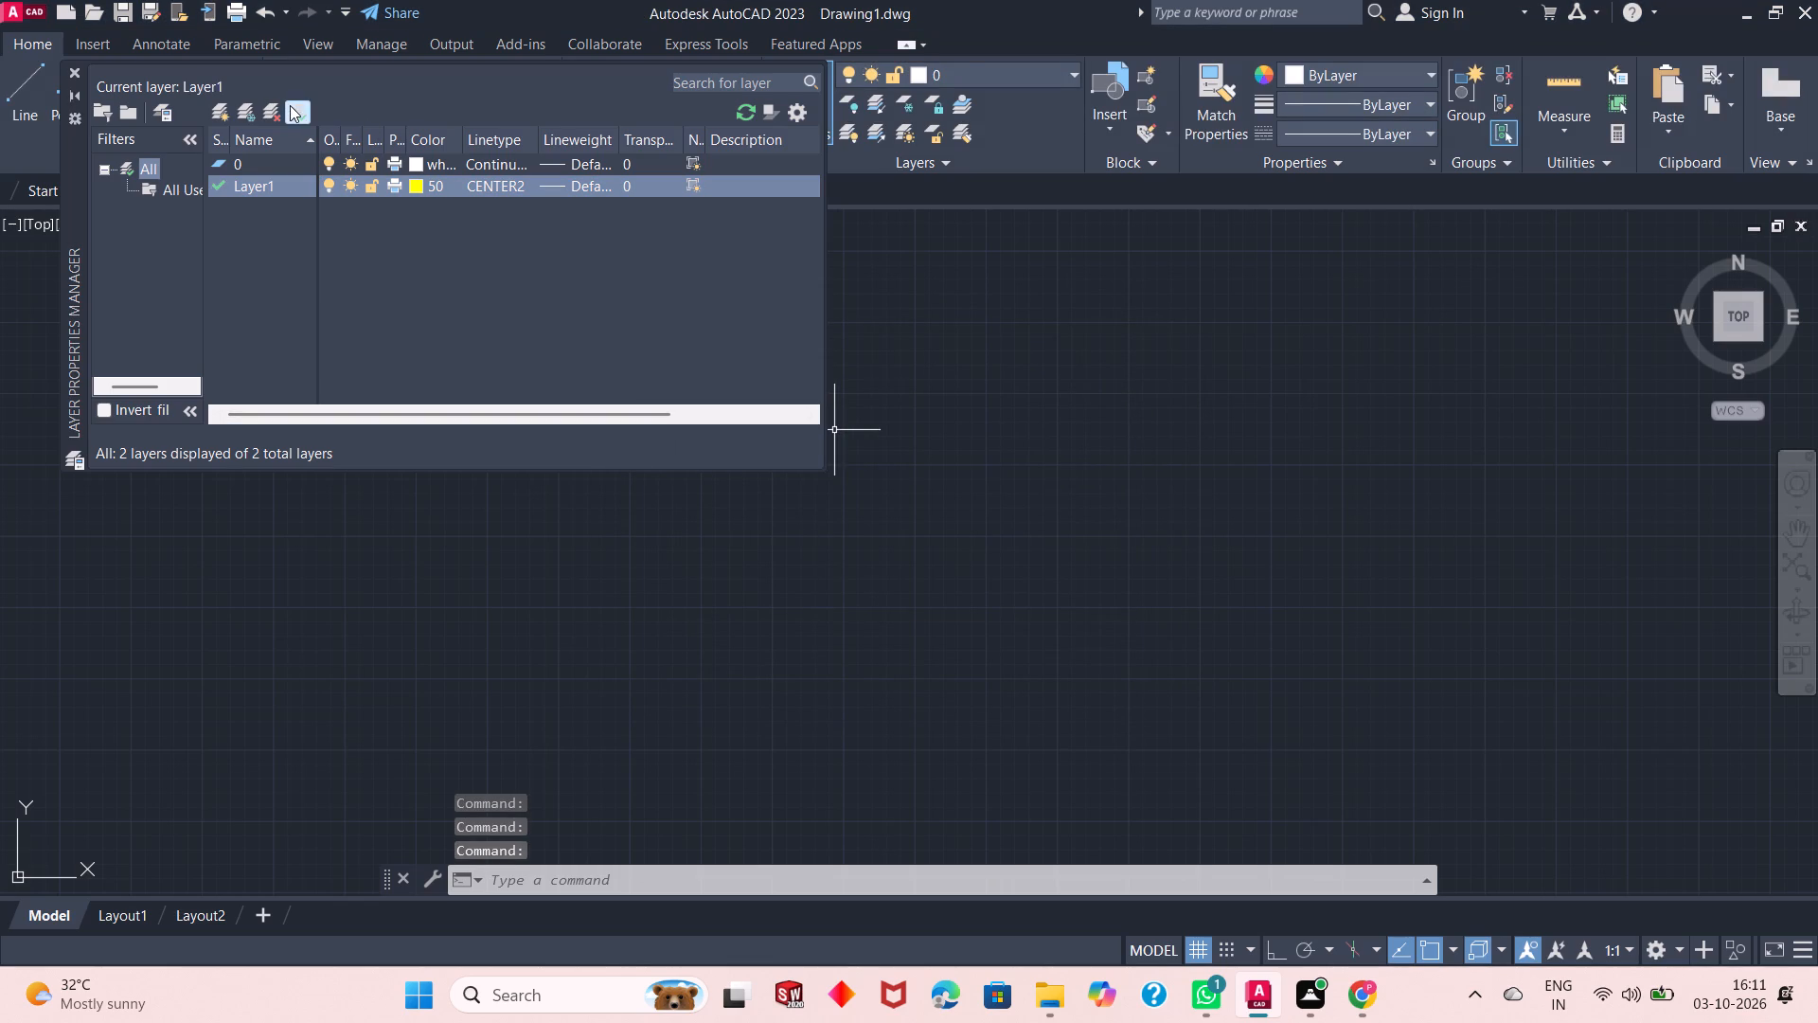
{"action": "left_click", "coordinate": [74, 78]}
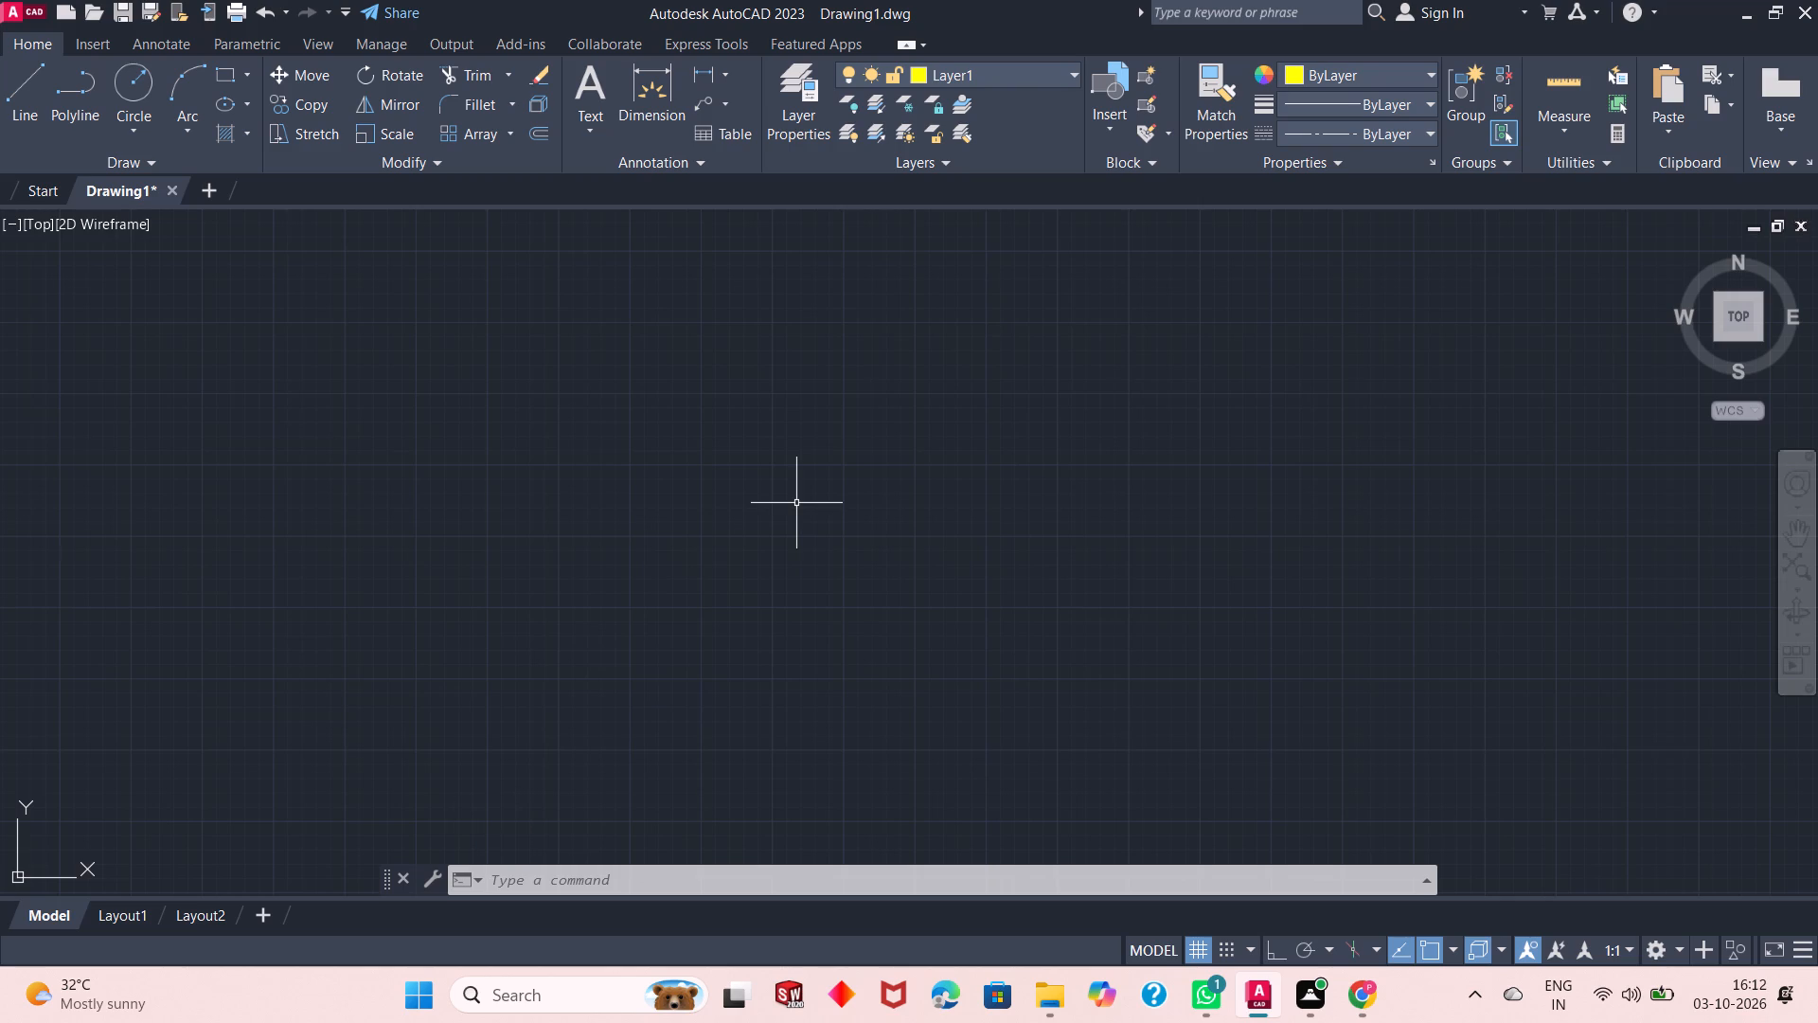
Switch the current layer to 0.
{"action": "left_click", "coordinate": [1034, 81]}
{"action": "left_click", "coordinate": [1022, 106]}
Draw a circle with a radius of 152/2 near the middle of the drawing area.
{"action": "left_click", "coordinate": [142, 92]}
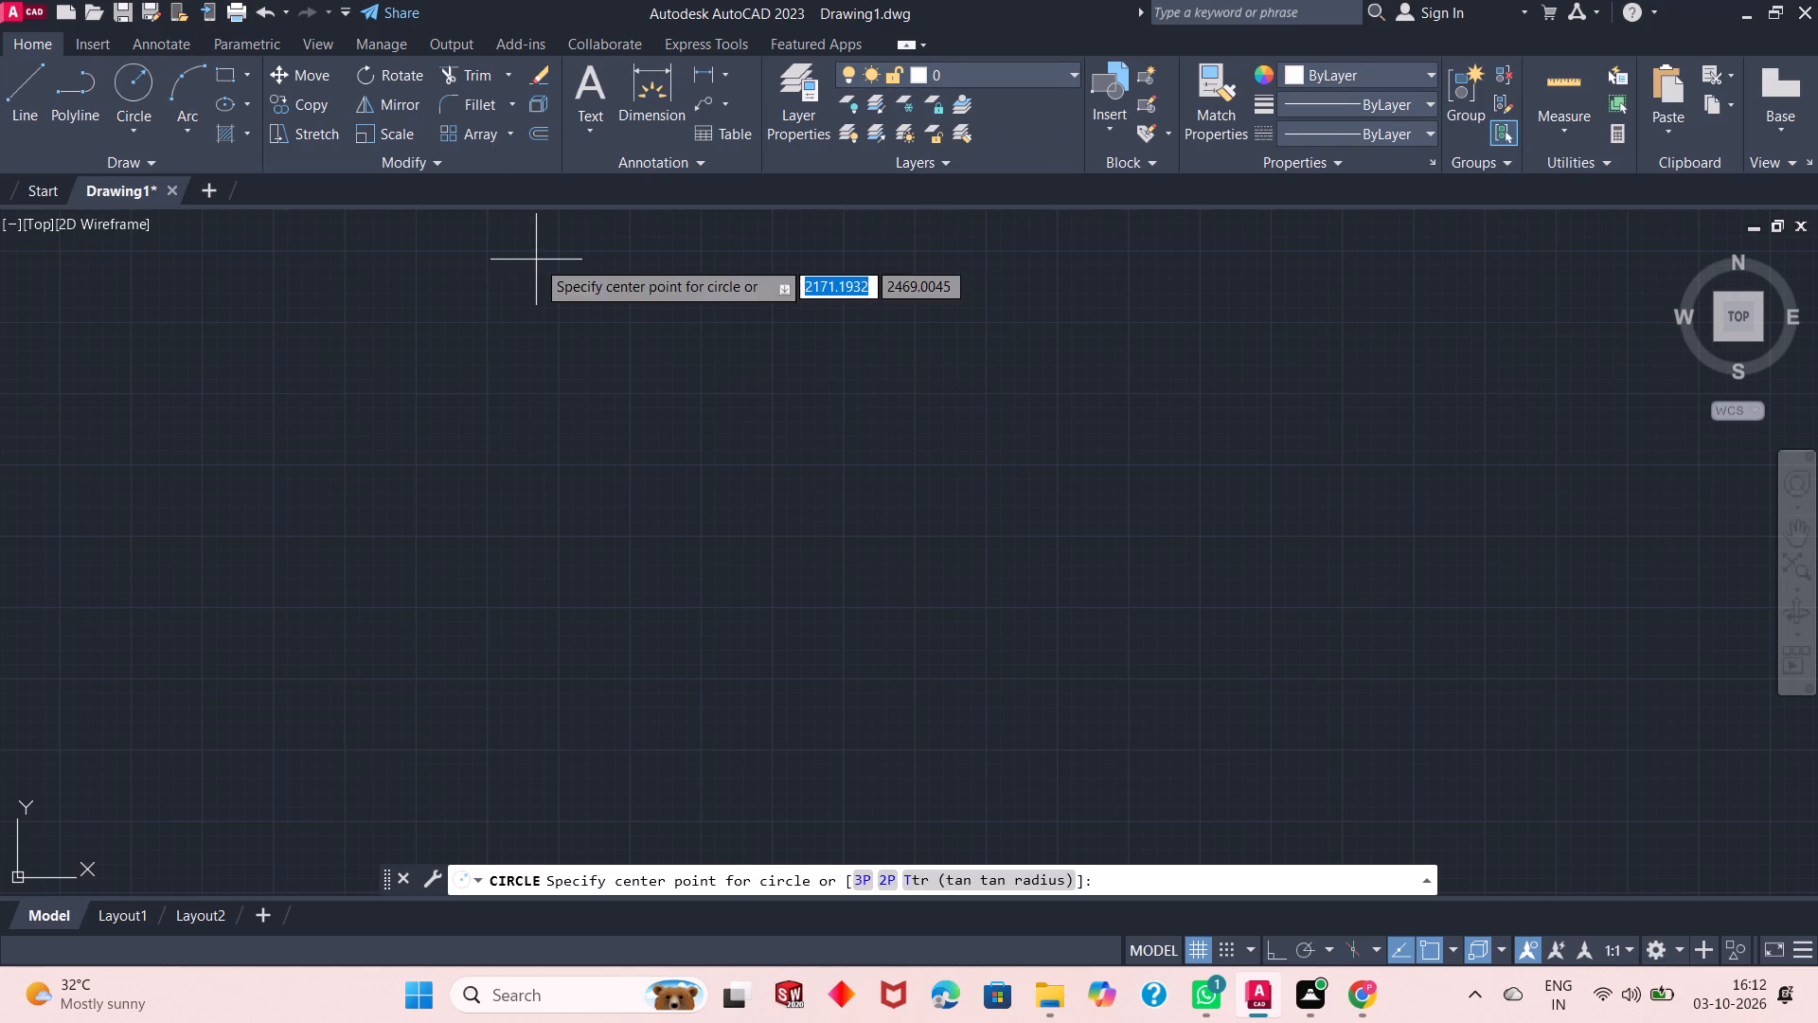
{"action": "left_click", "coordinate": [890, 480]}
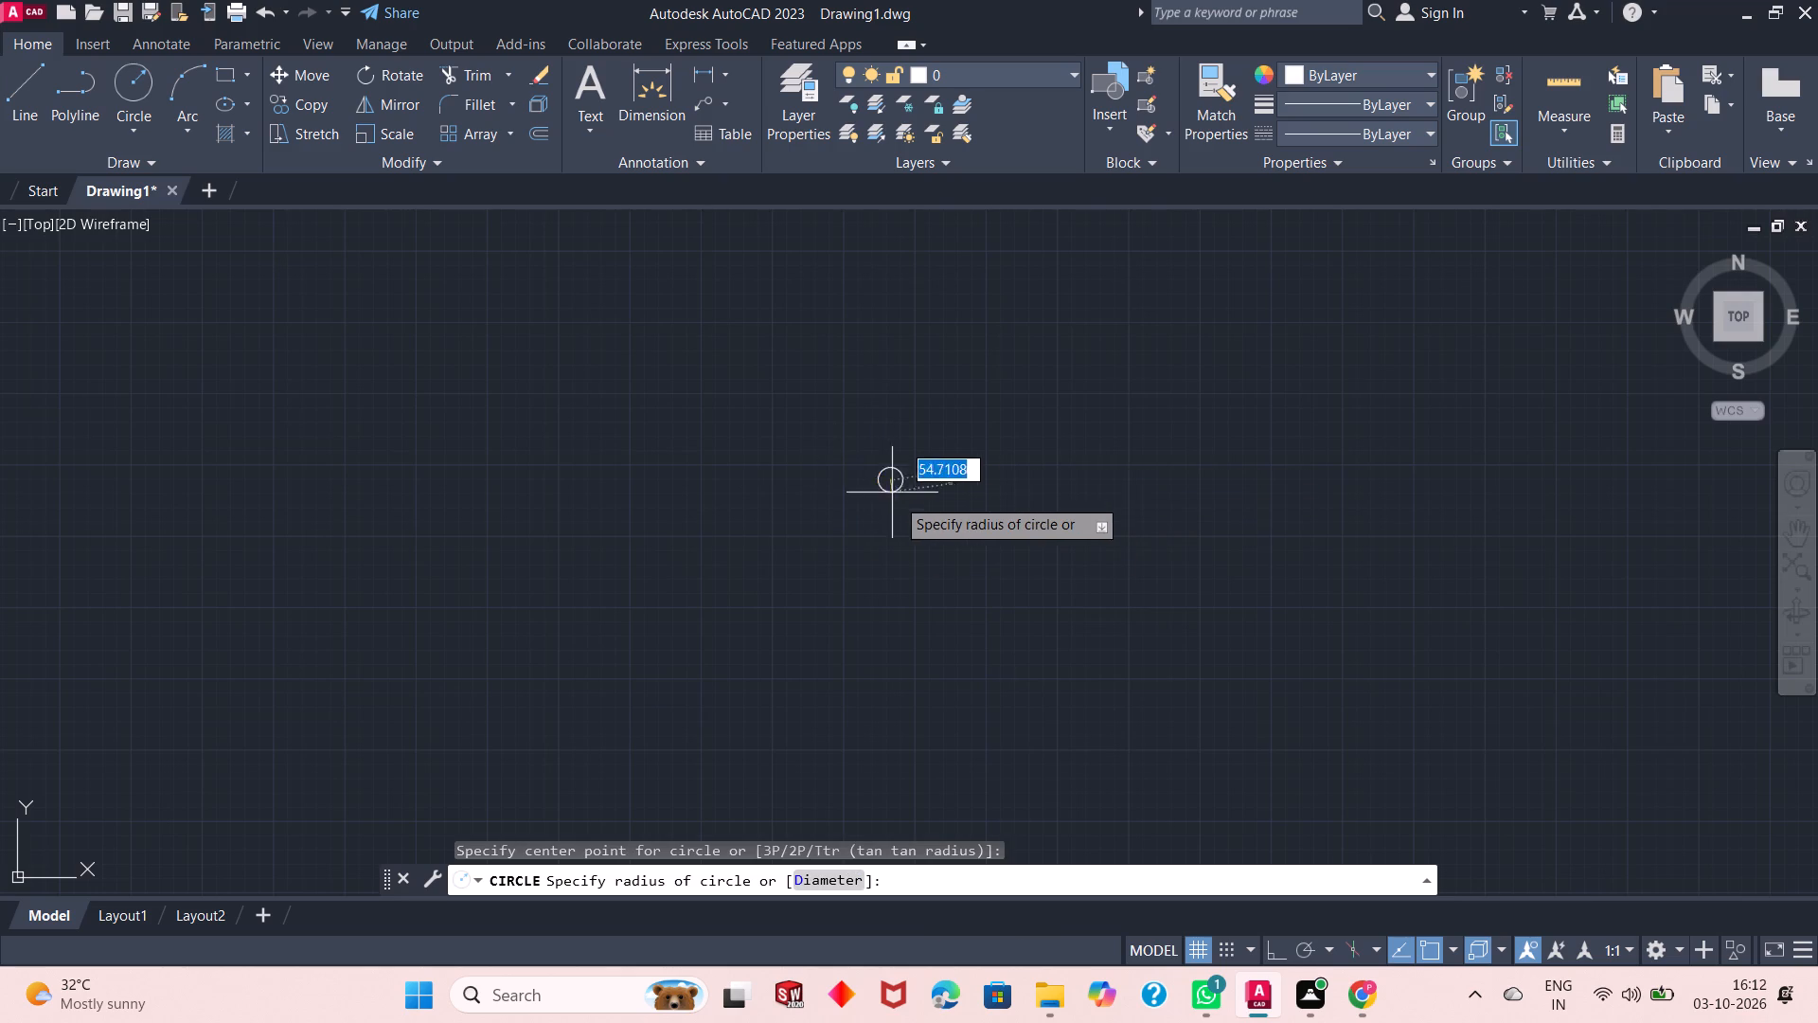
{"action": "scroll", "coordinate": [890, 492], "scroll_direction": "up", "scroll_amount": 6}
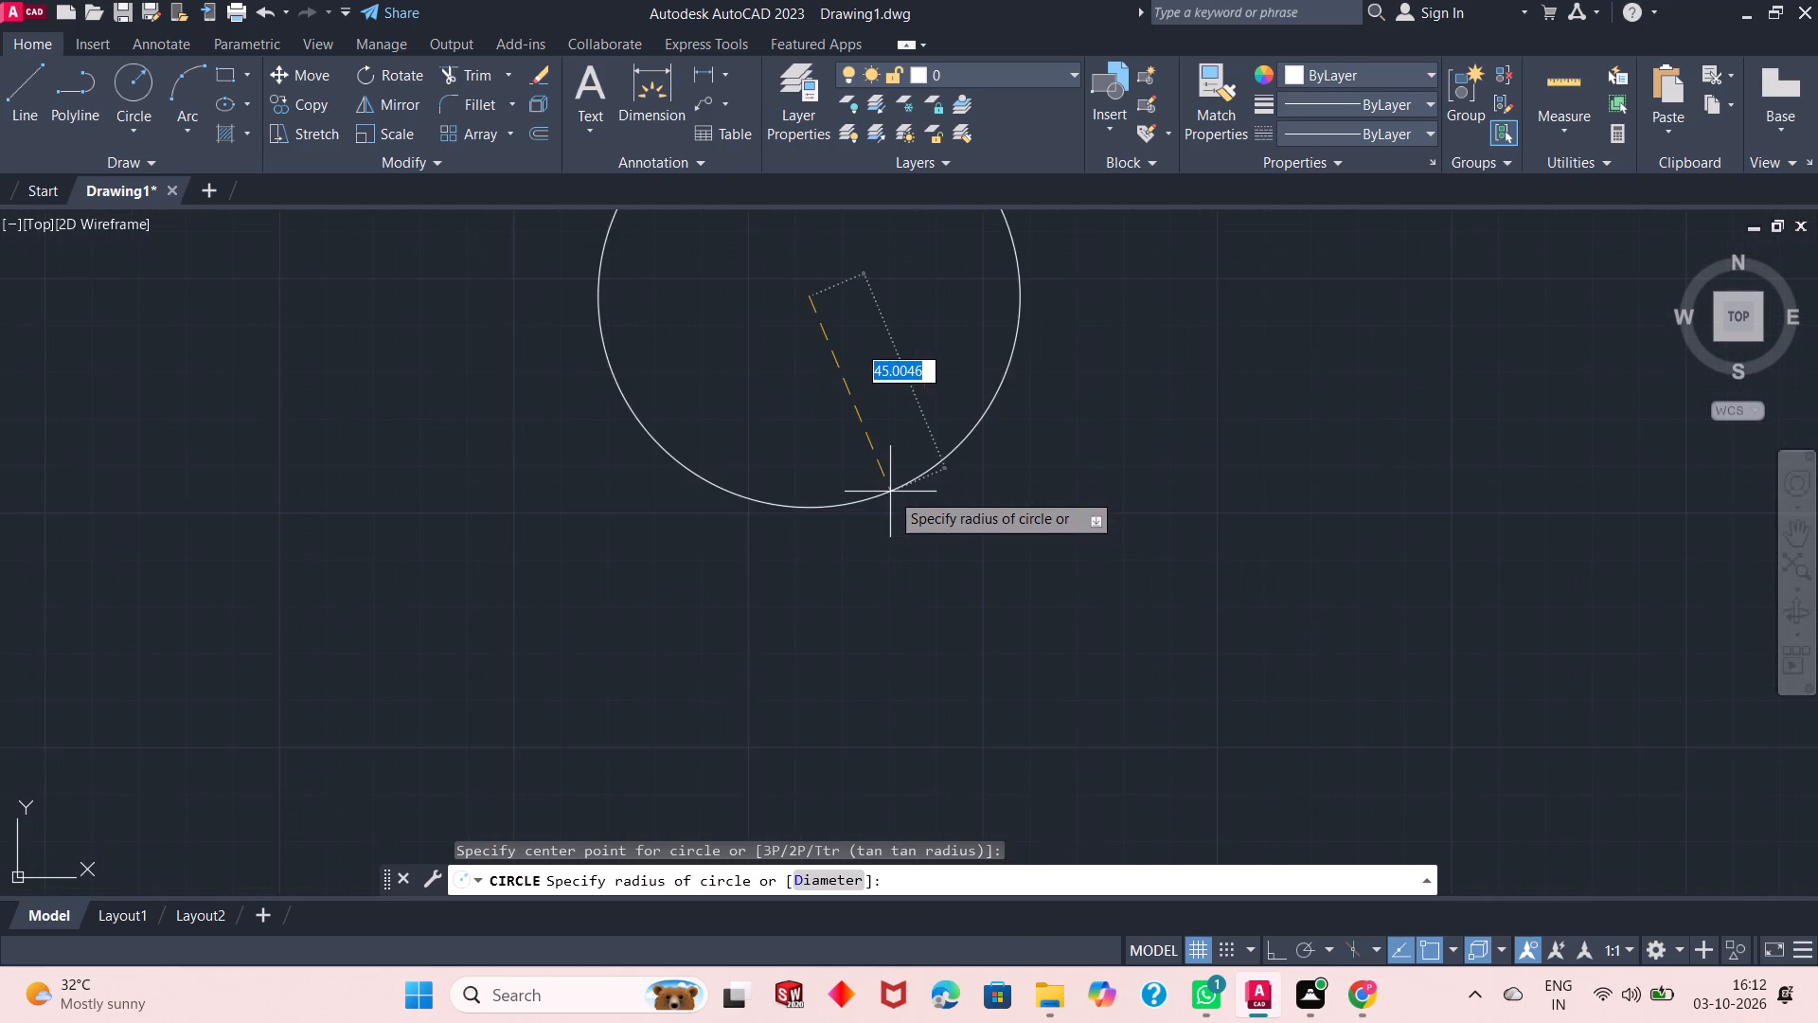
{"action": "scroll", "coordinate": [890, 491], "scroll_direction": "down", "scroll_amount": 3}
{"action": "scroll", "coordinate": [864, 436], "scroll_direction": "up", "scroll_amount": 4}
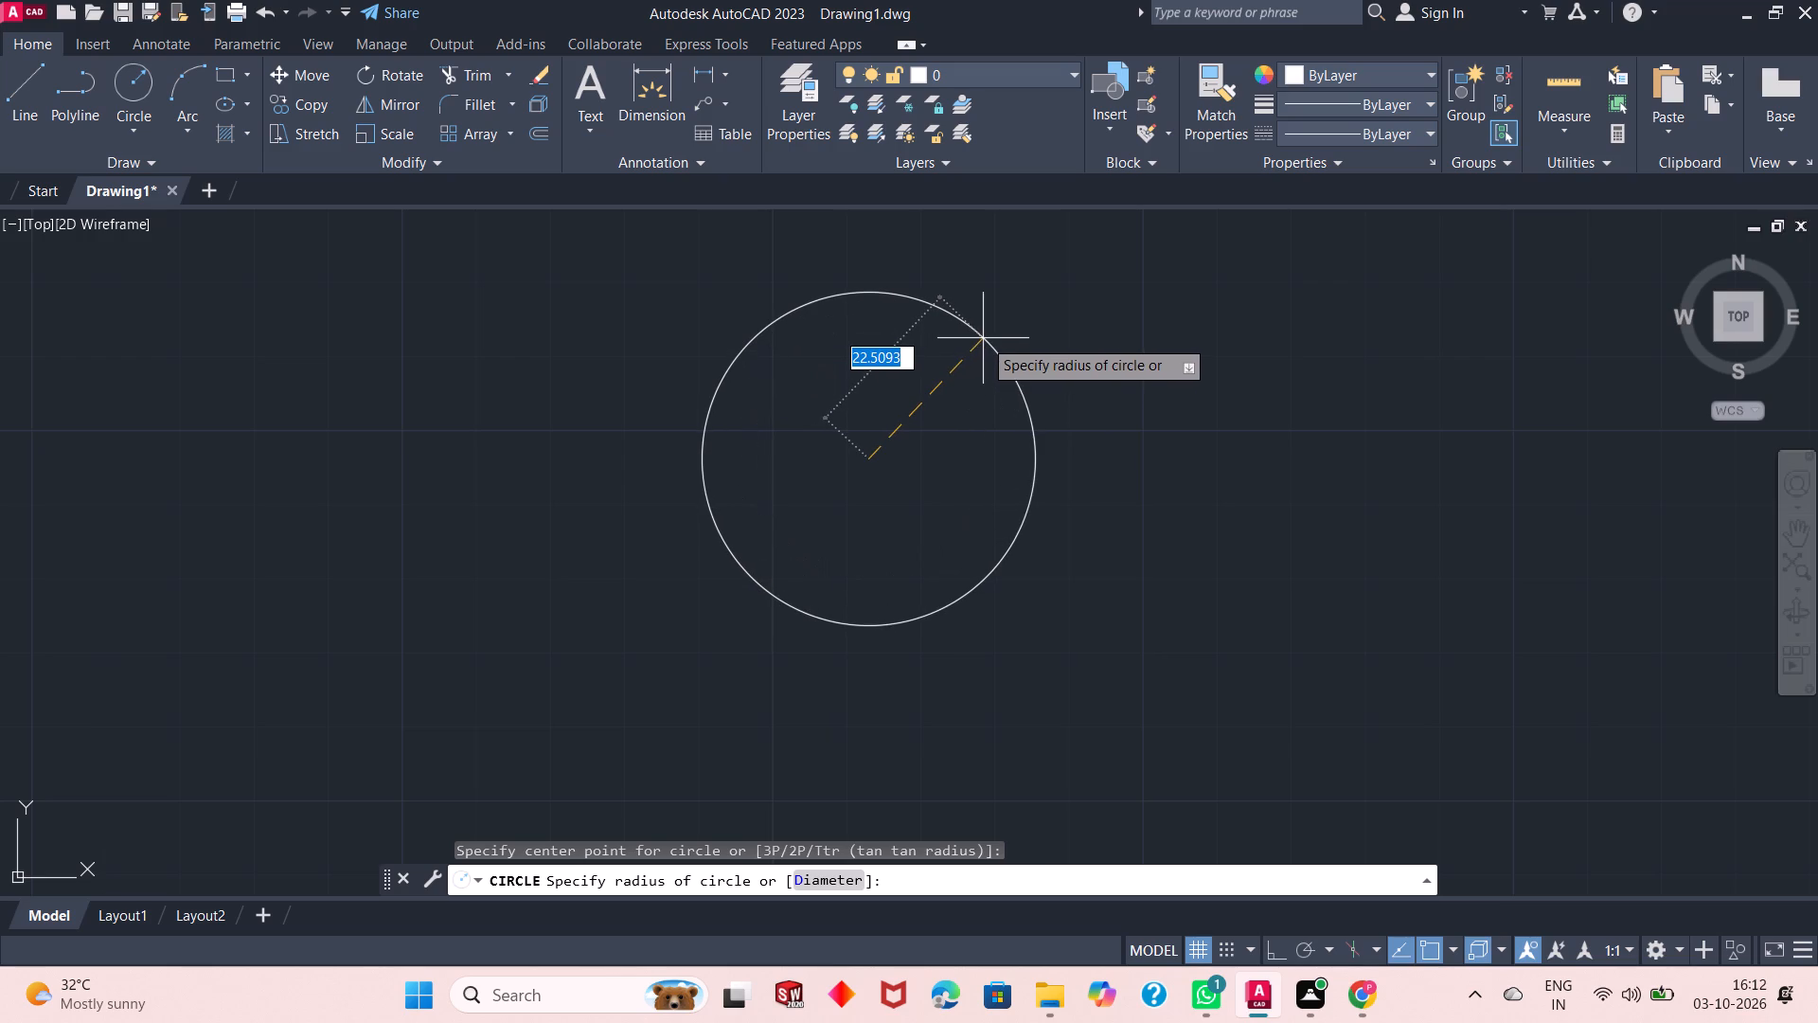
{"action": "type", "text": "152/2"}
{"action": "key", "text": "Return"}
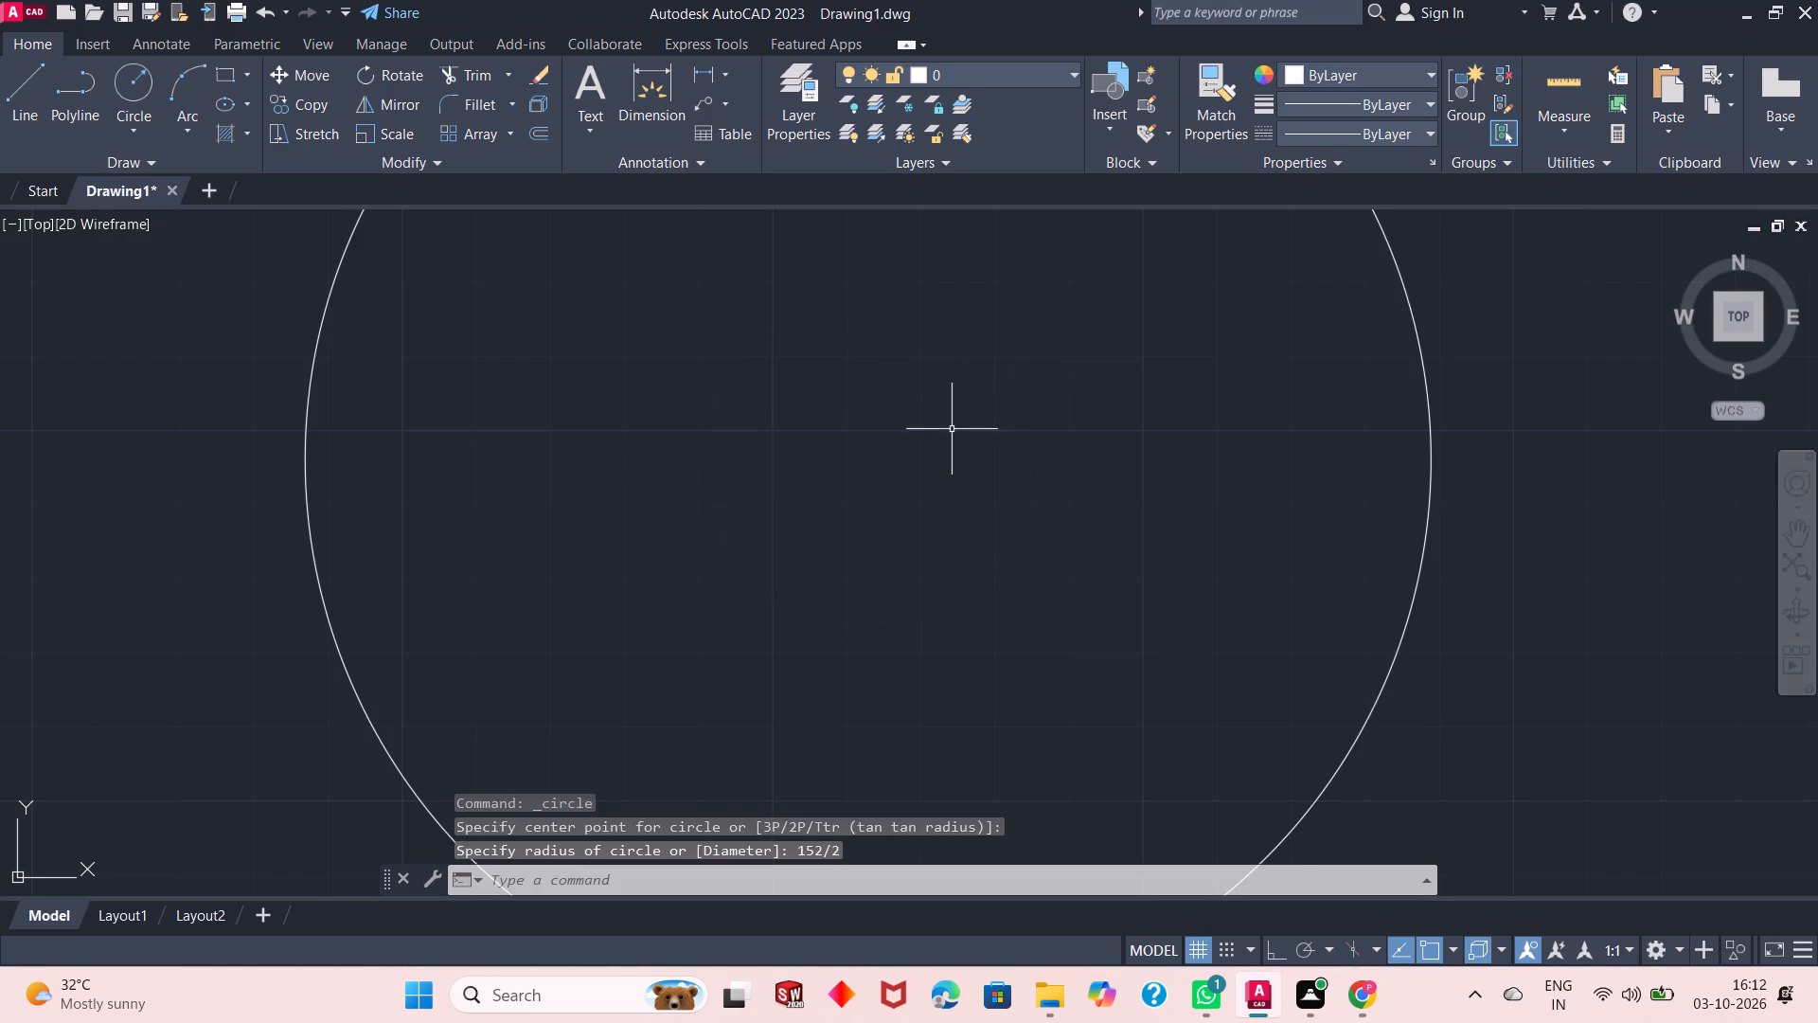
Add a diameter dimension to the circle, placing its text outside the upper-right of the circle.
{"action": "scroll", "coordinate": [950, 430], "scroll_direction": "down", "scroll_amount": 4}
{"action": "scroll", "coordinate": [937, 238], "scroll_direction": "up", "scroll_amount": 2}
{"action": "scroll", "coordinate": [953, 368], "scroll_direction": "down", "scroll_amount": 2}
{"action": "scroll", "coordinate": [941, 470], "scroll_direction": "up", "scroll_amount": 1}
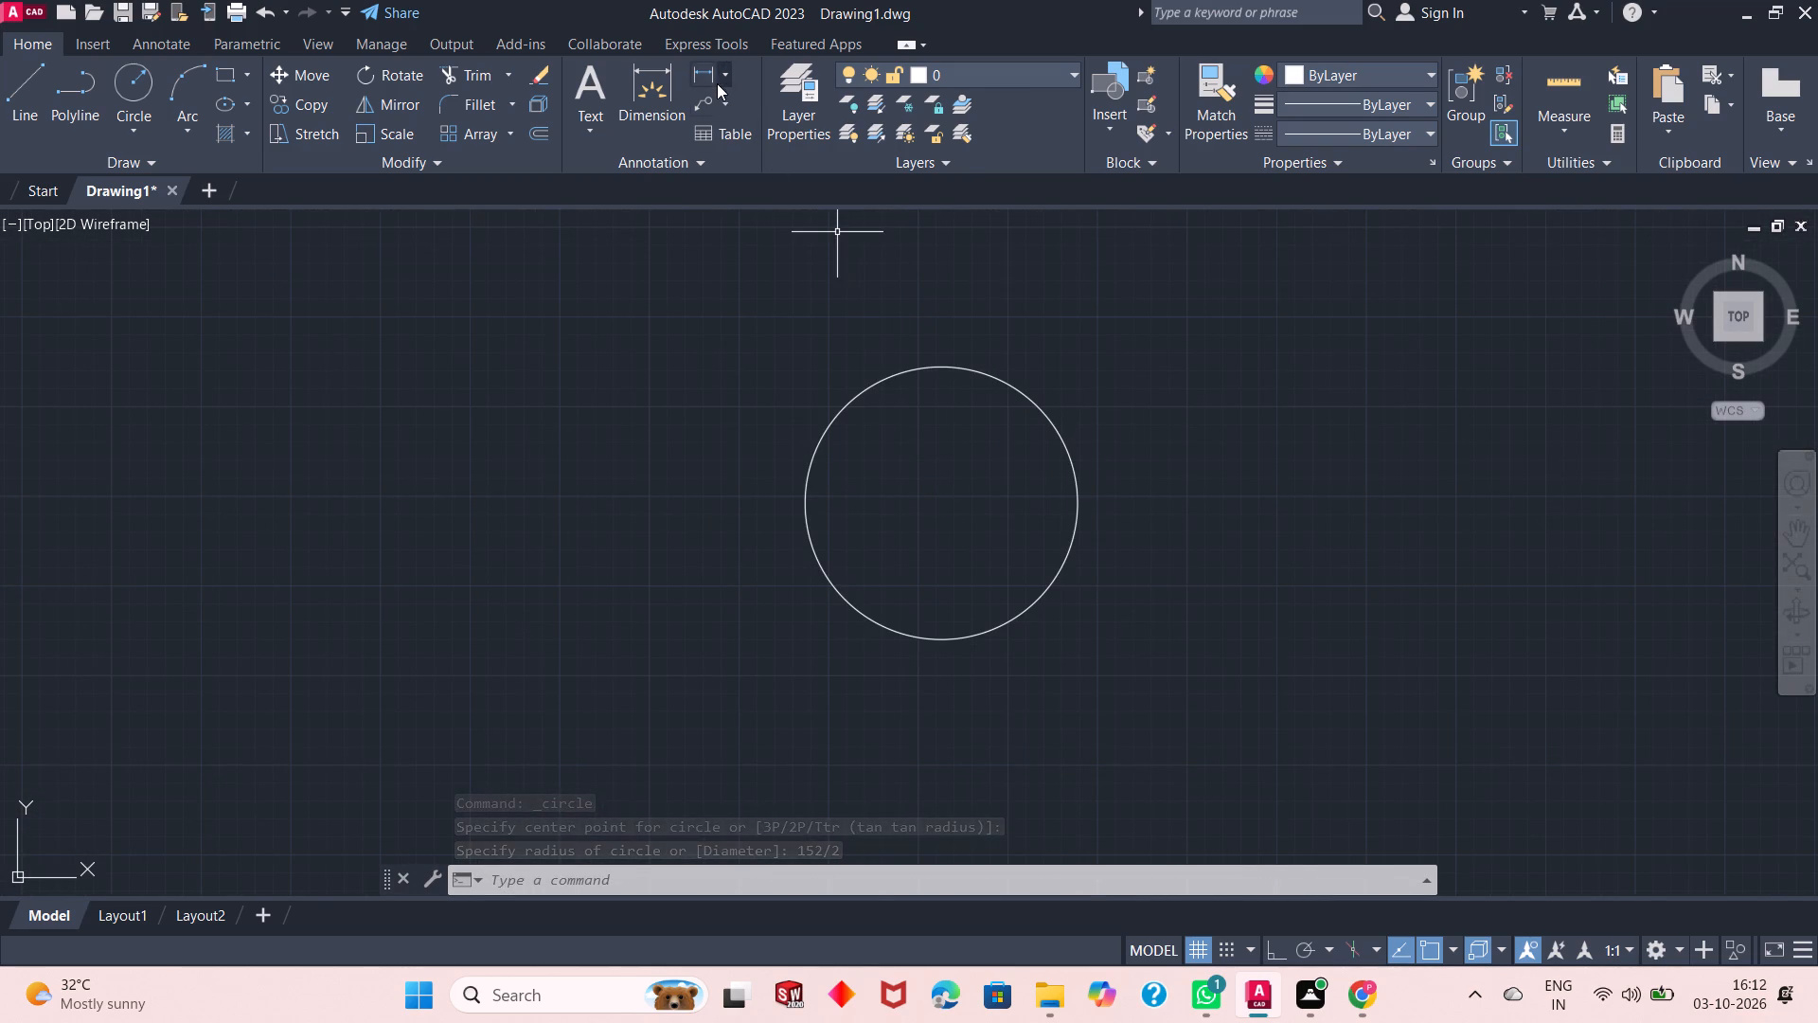
{"action": "left_click", "coordinate": [719, 81]}
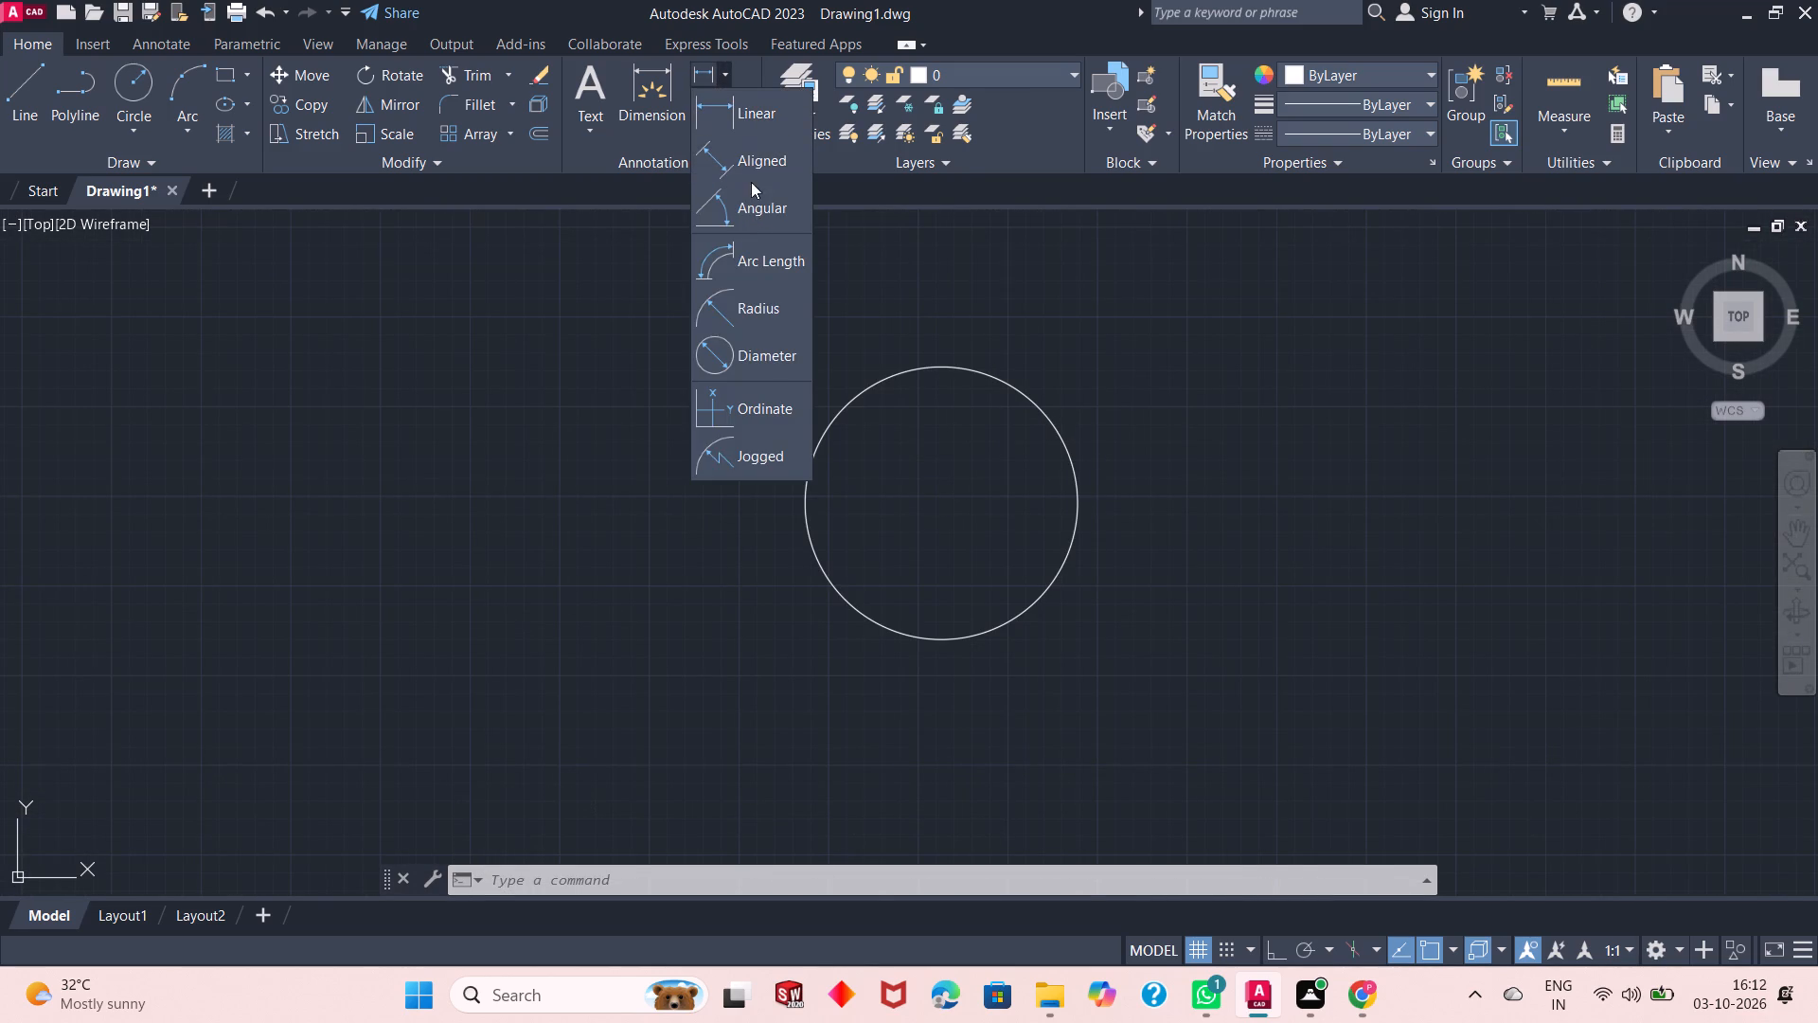
{"action": "left_click", "coordinate": [747, 353]}
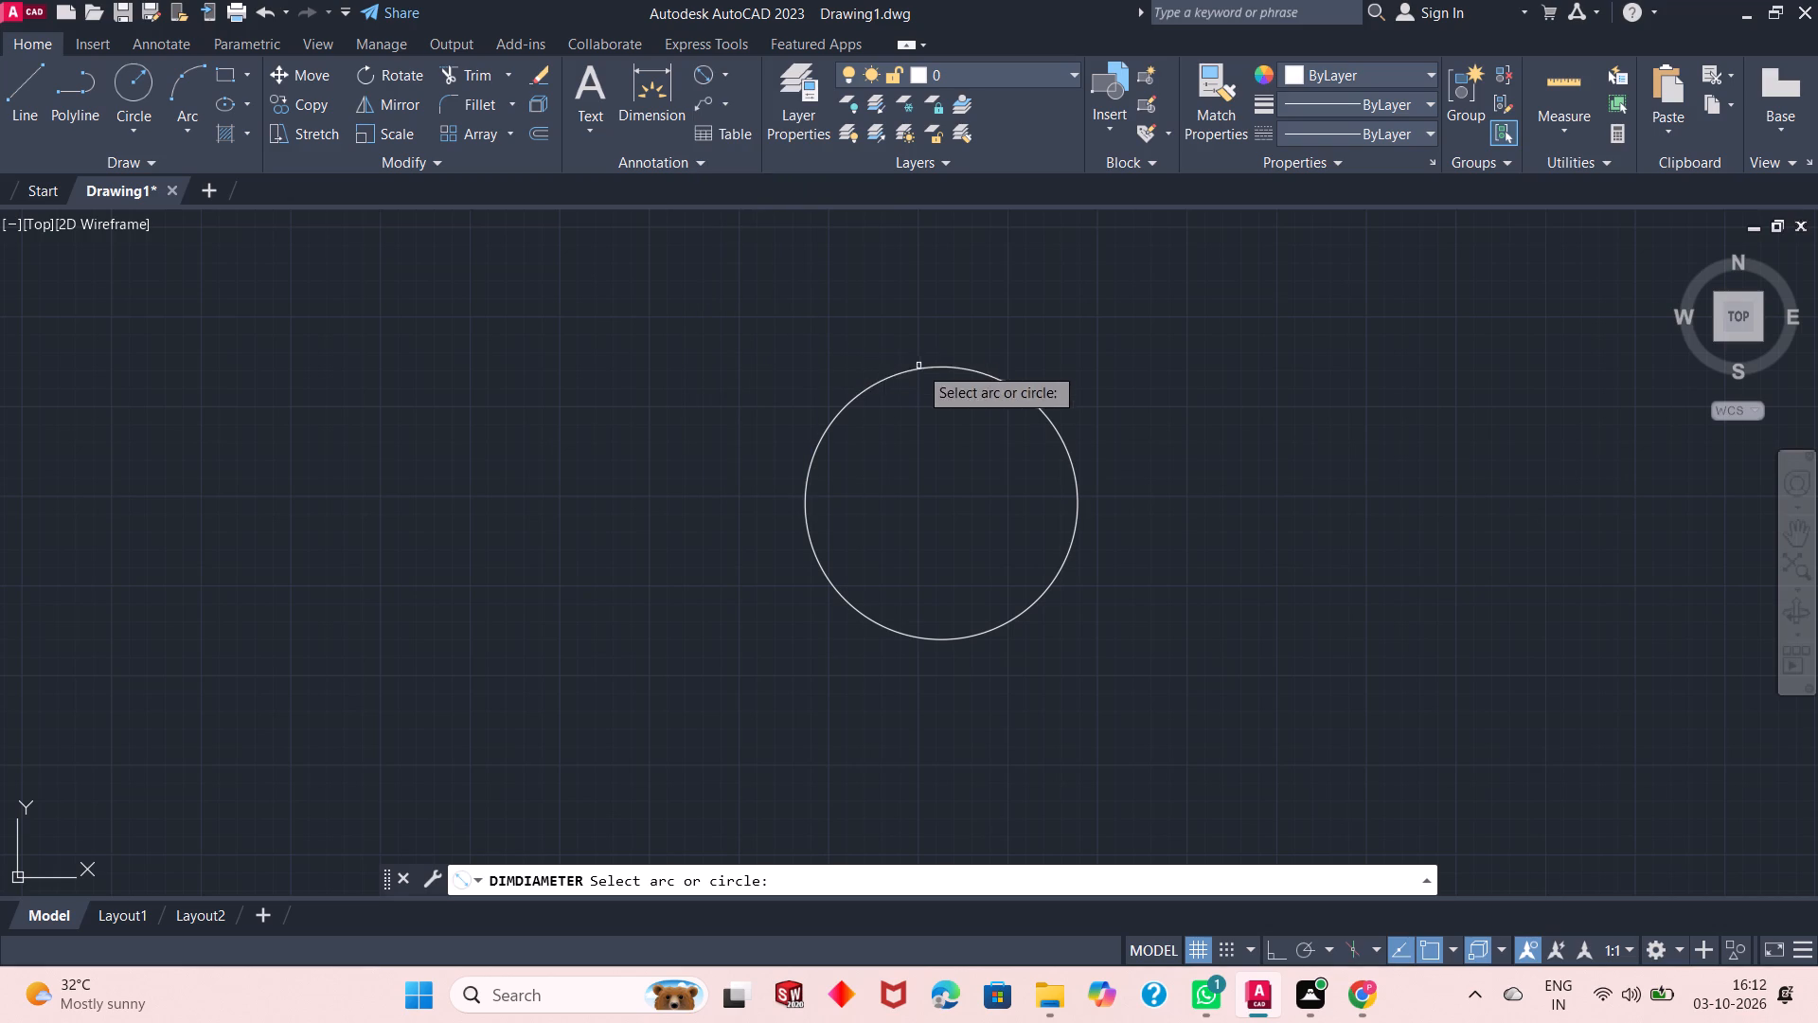
{"action": "left_click", "coordinate": [918, 366]}
{"action": "left_click", "coordinate": [1046, 339]}
{"action": "scroll", "coordinate": [1047, 337], "scroll_direction": "down", "scroll_amount": 4}
{"action": "scroll", "coordinate": [1047, 337], "scroll_direction": "up", "scroll_amount": 6}
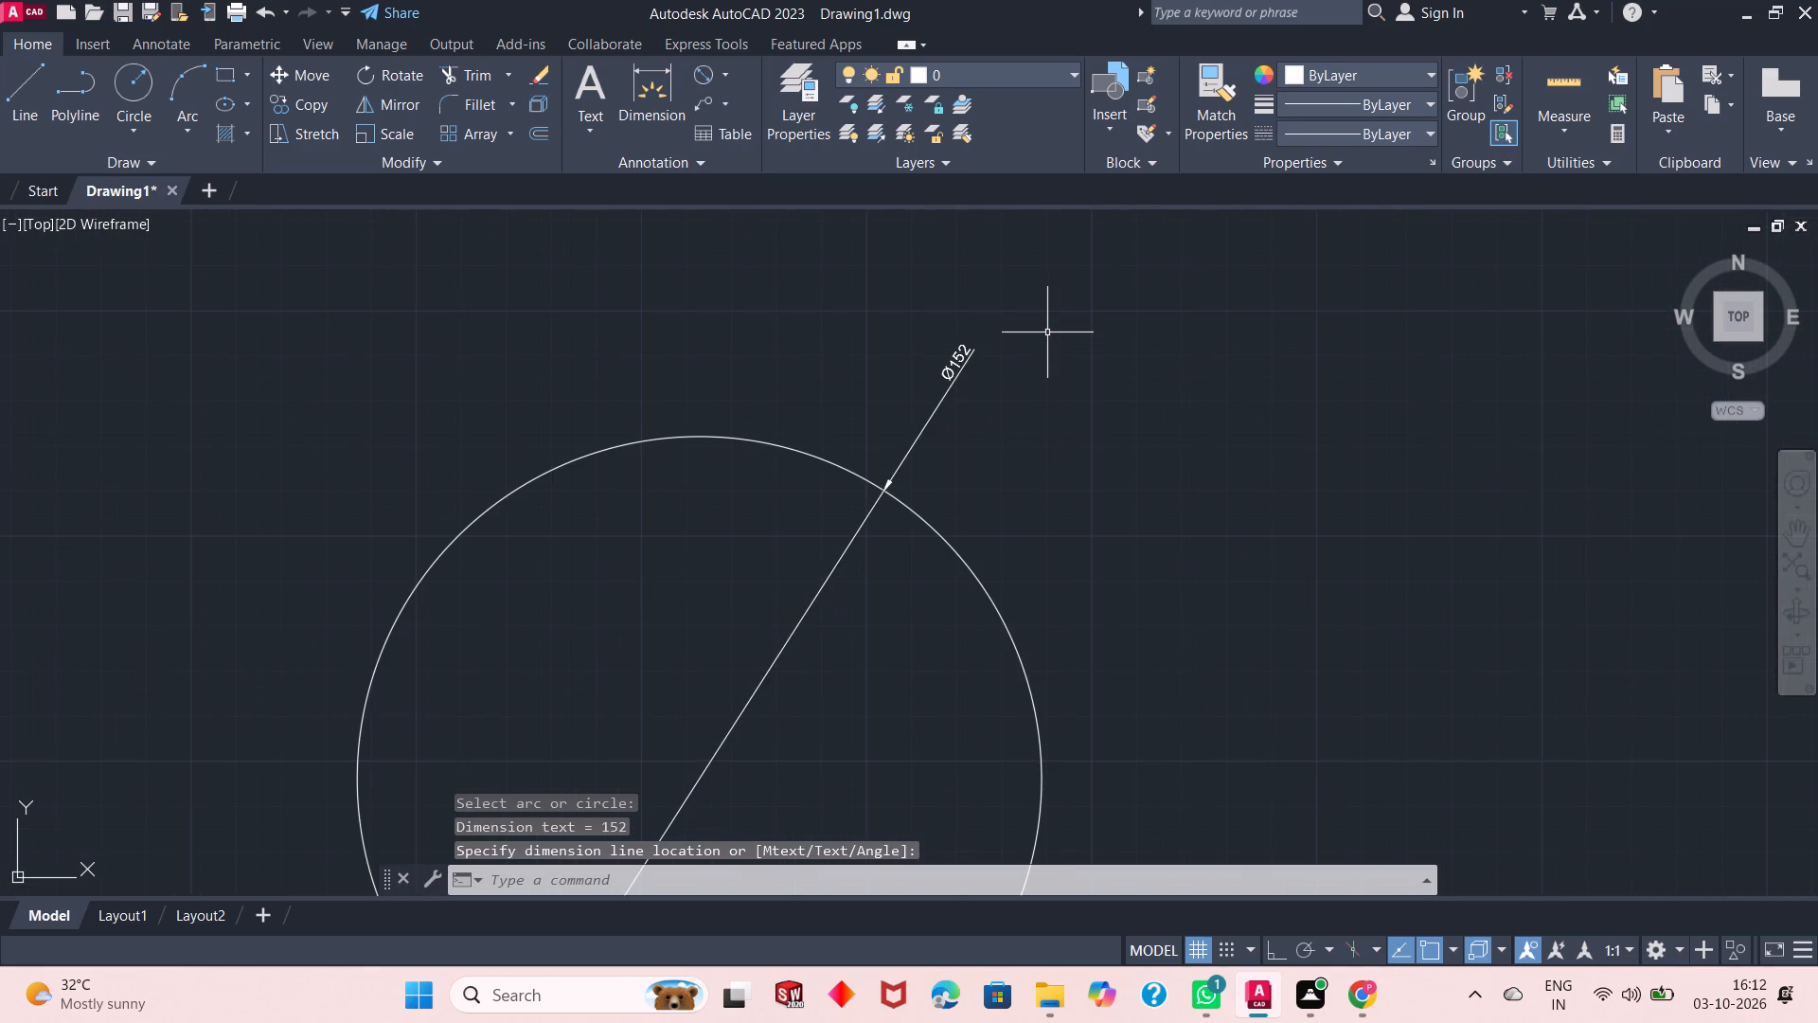
Undo the diameter dimension on the 152 mm circle.
{"action": "scroll", "coordinate": [1046, 332], "scroll_direction": "down", "scroll_amount": 1}
{"action": "key", "text": "ctrl+z"}
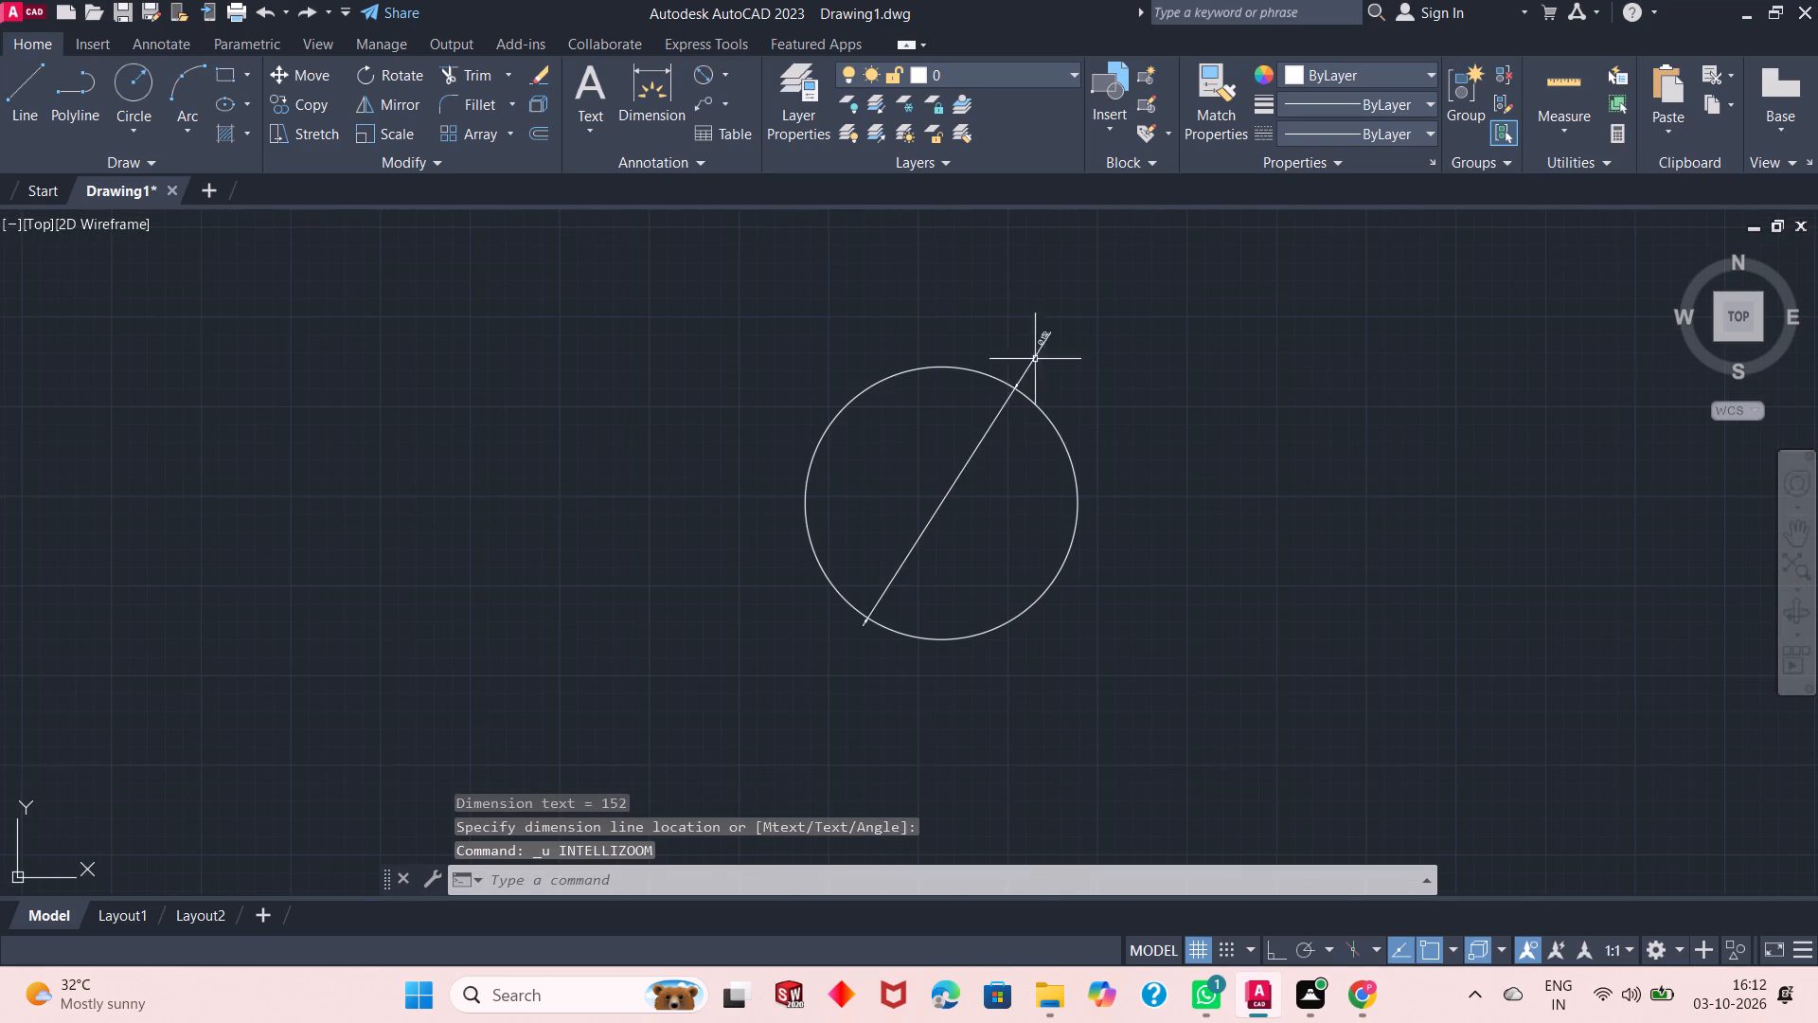
{"action": "key", "text": "ctrl+z"}
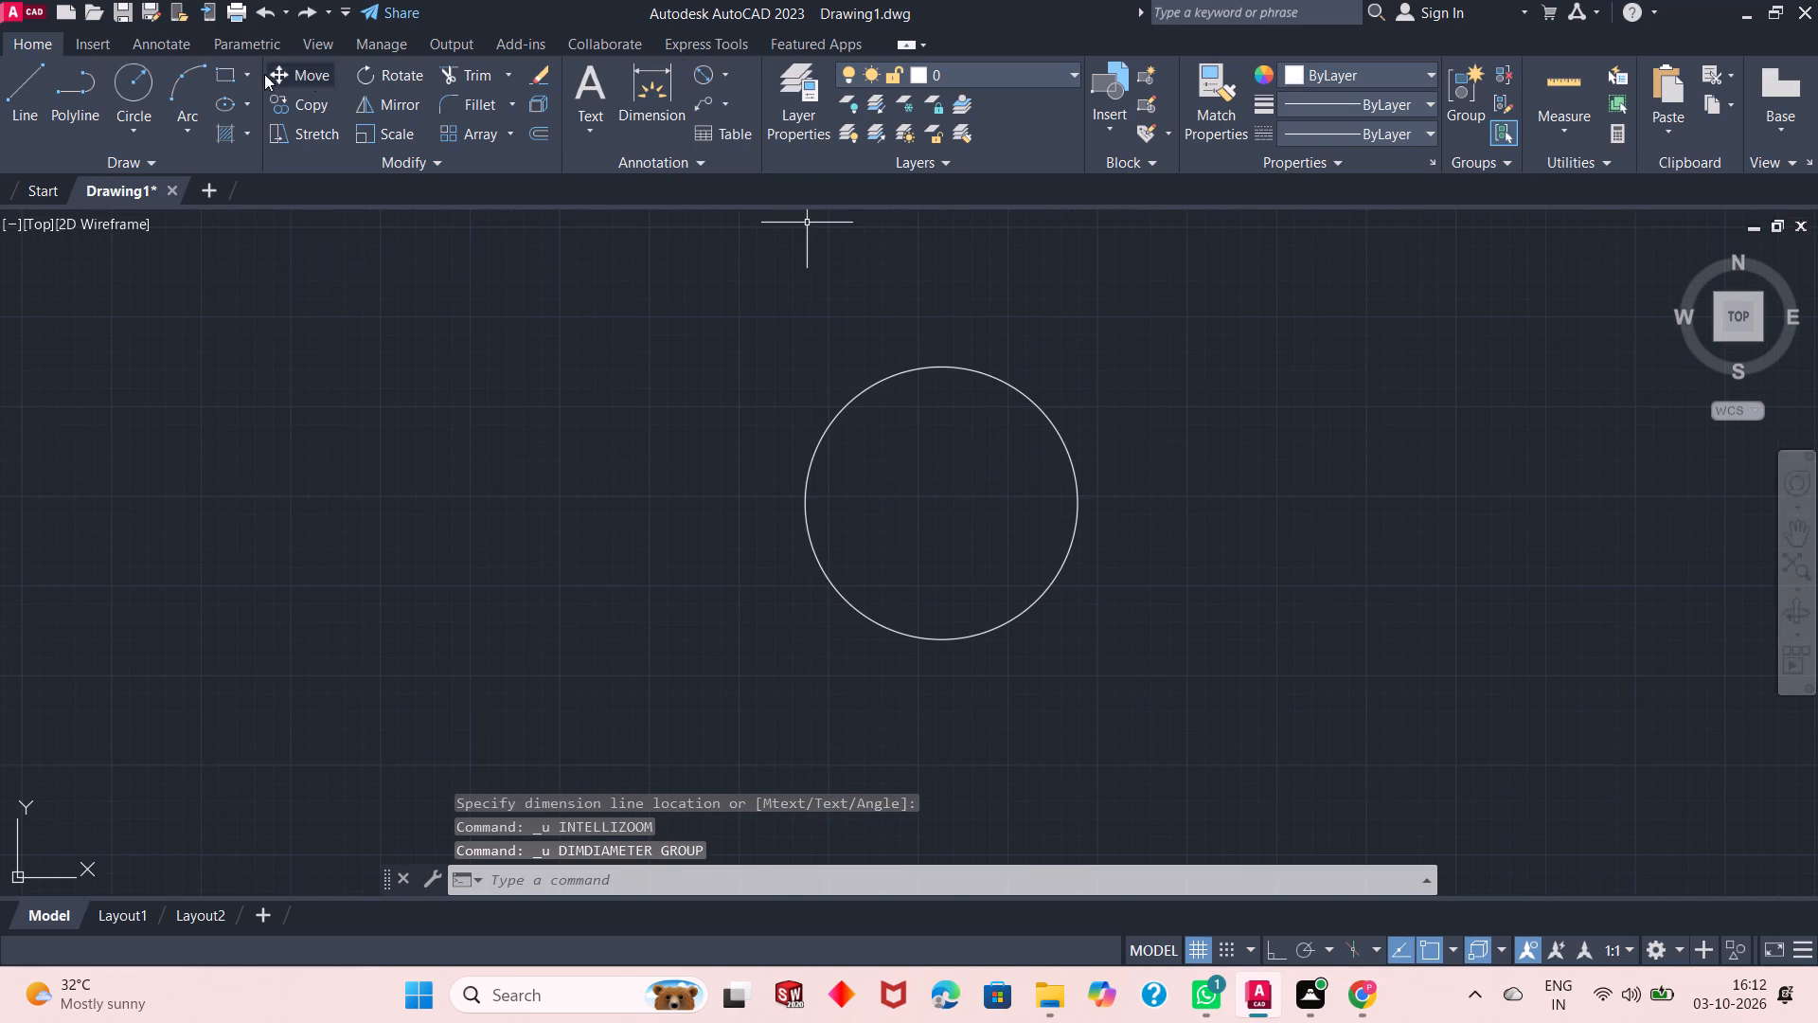
Draw a circle with a radius of 130/2 concentric with the existing circle.
{"action": "left_click", "coordinate": [134, 84]}
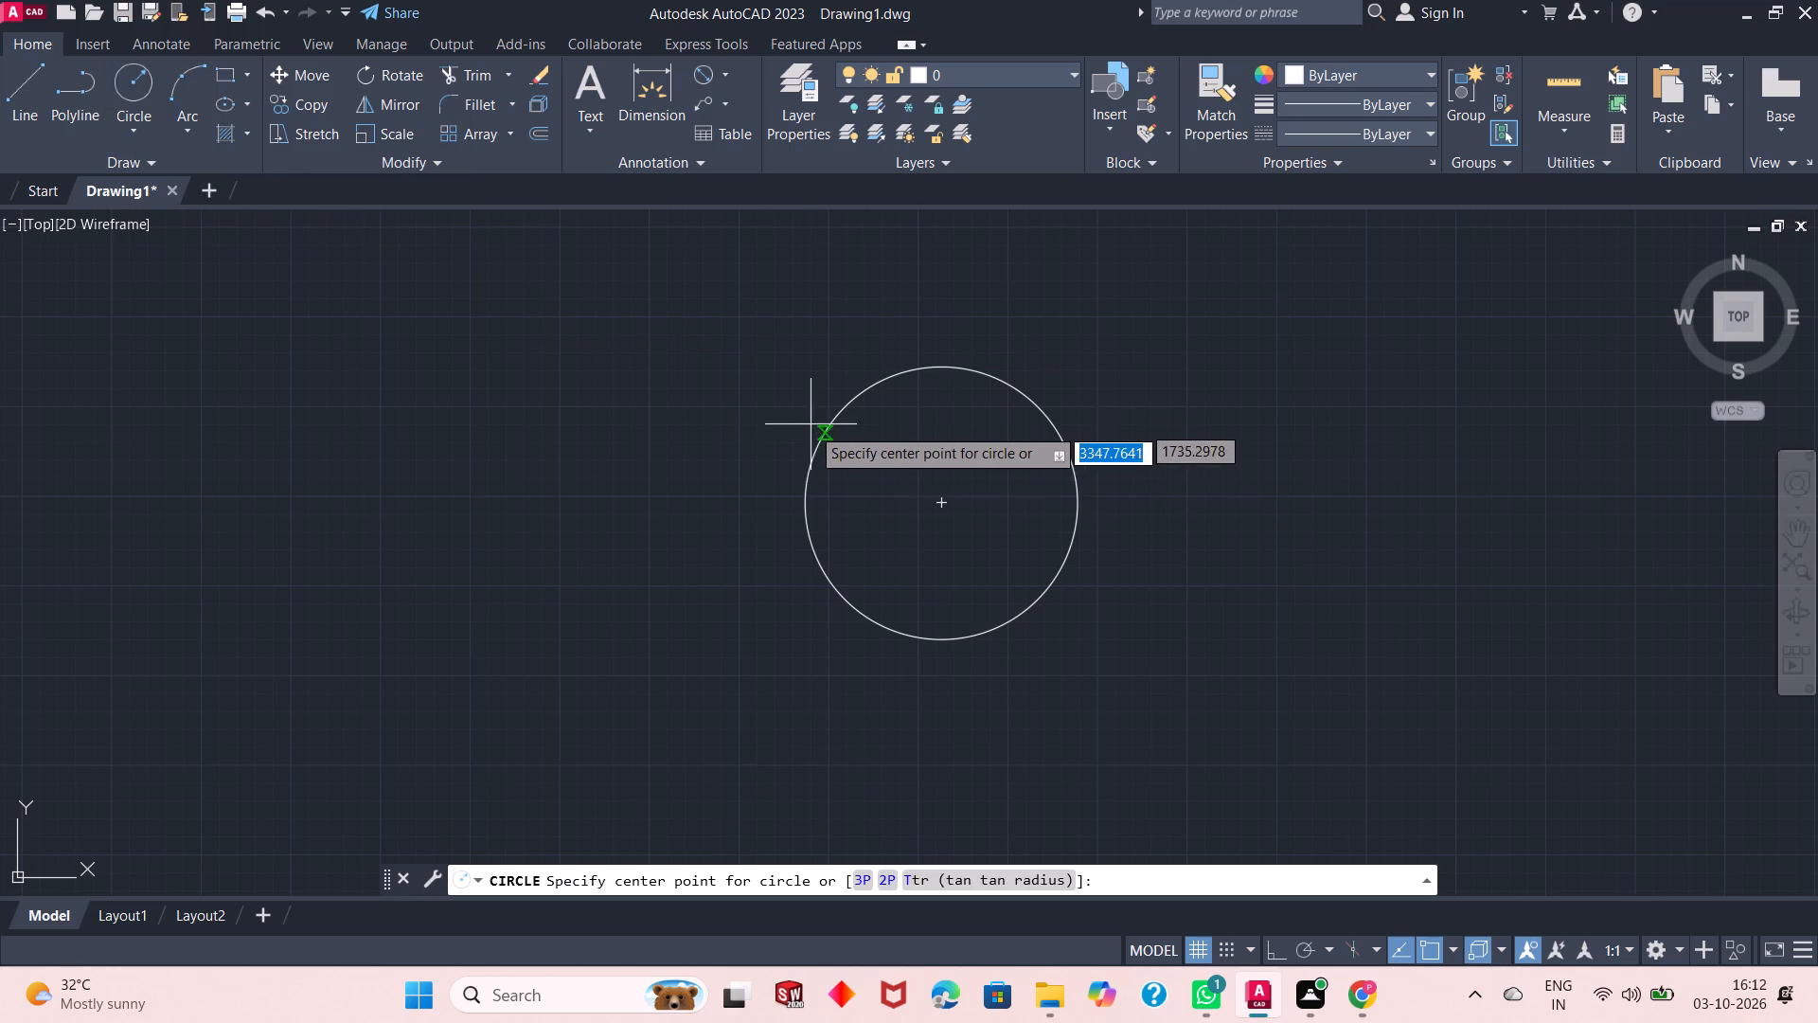
{"action": "left_click", "coordinate": [938, 504]}
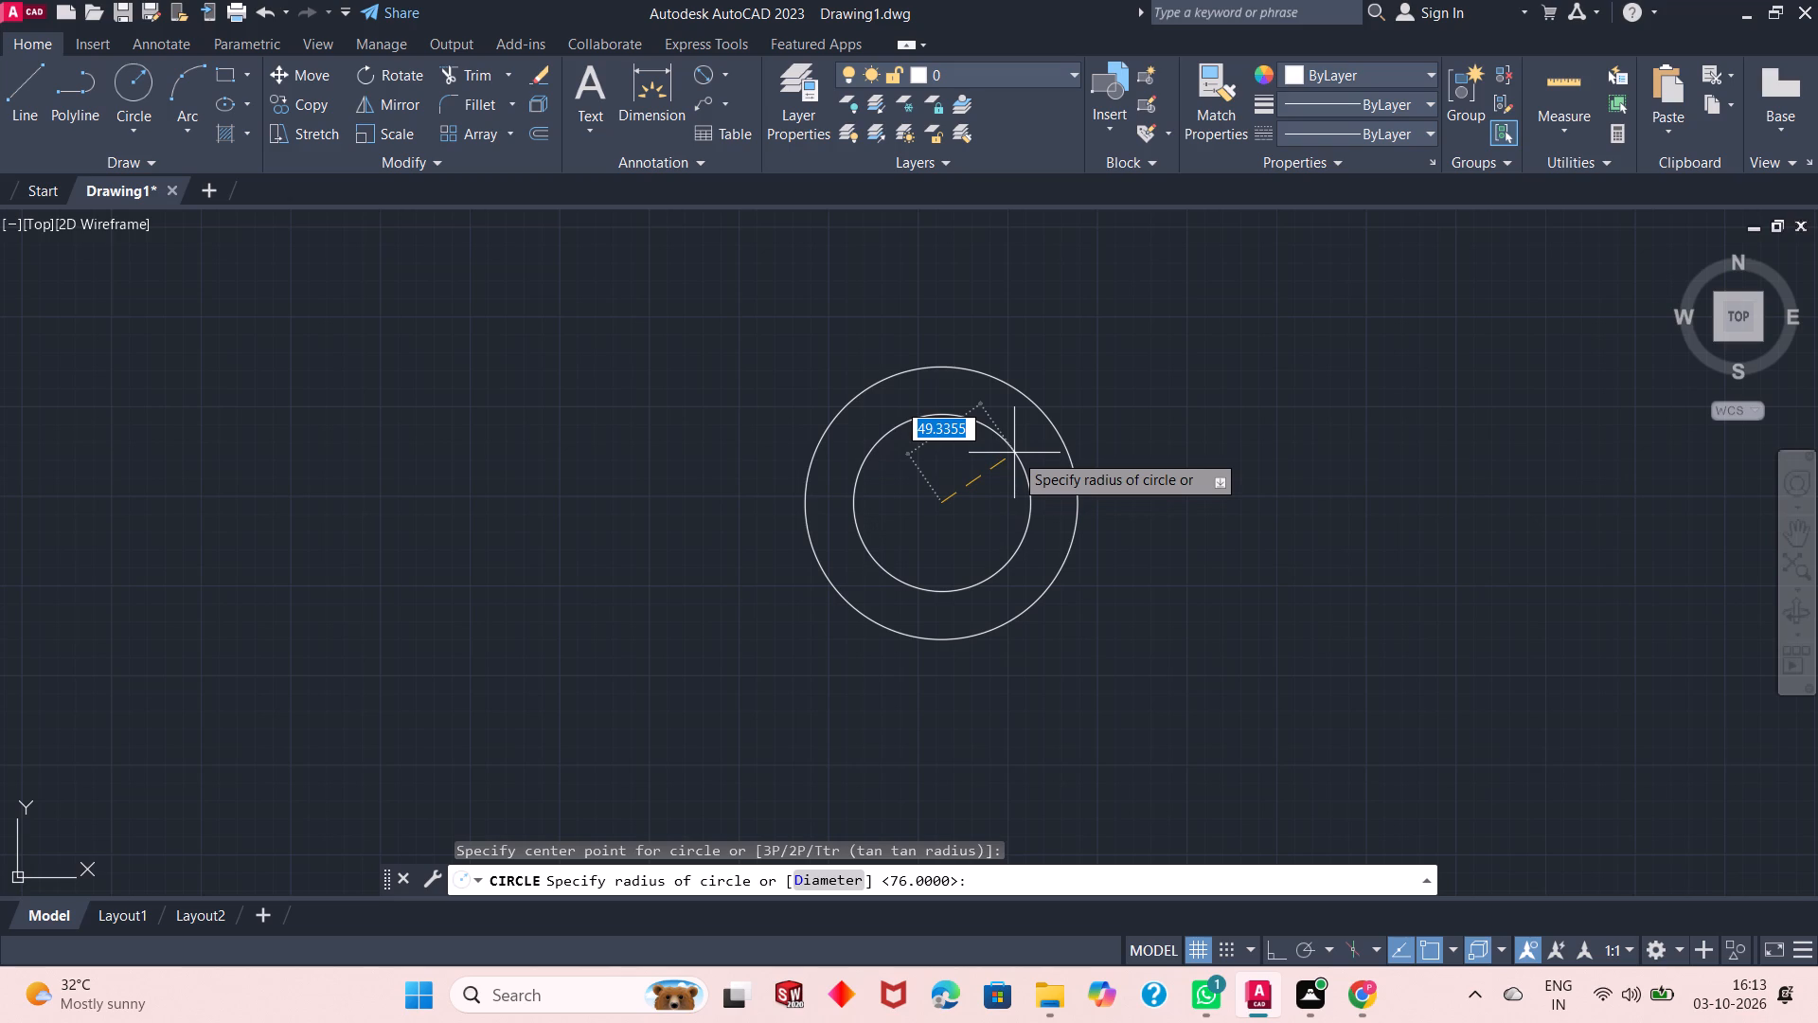
{"action": "type", "text": "130/2"}
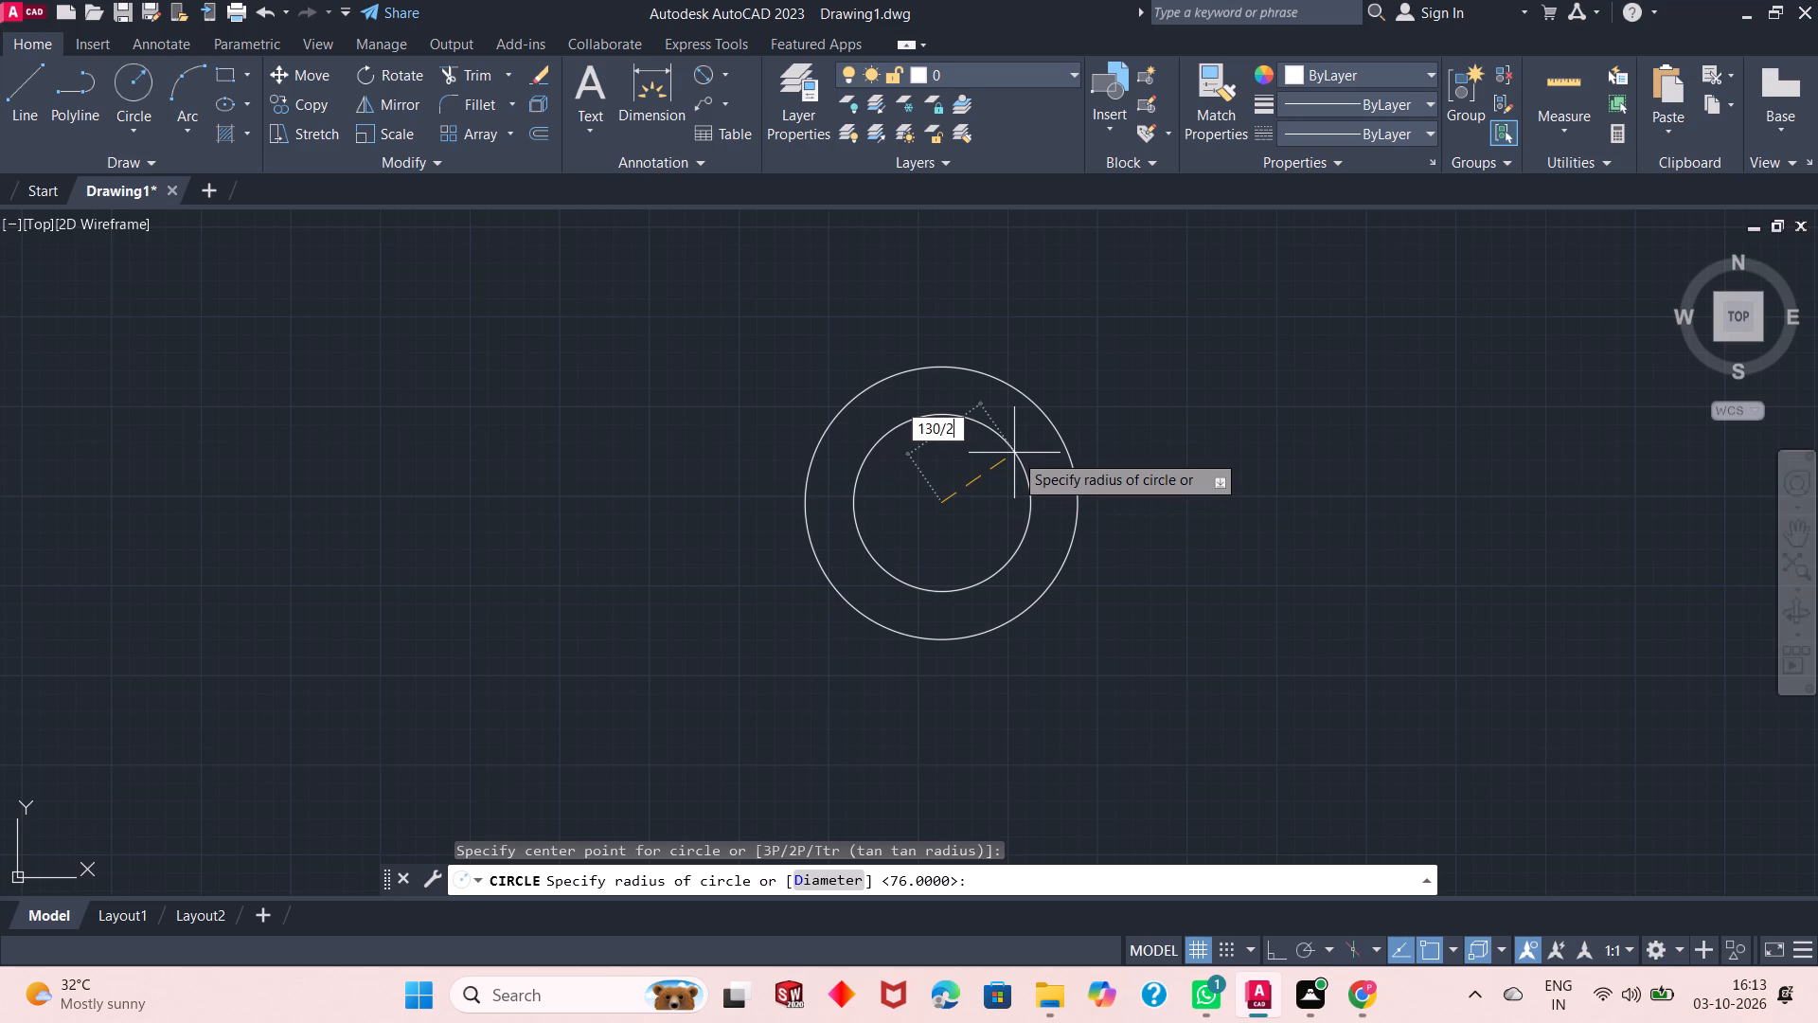
{"action": "key", "text": "Return"}
Draw a third concentric circle with a radius of 38/2 at the common centre.
{"action": "scroll", "coordinate": [979, 531], "scroll_direction": "down", "scroll_amount": 2}
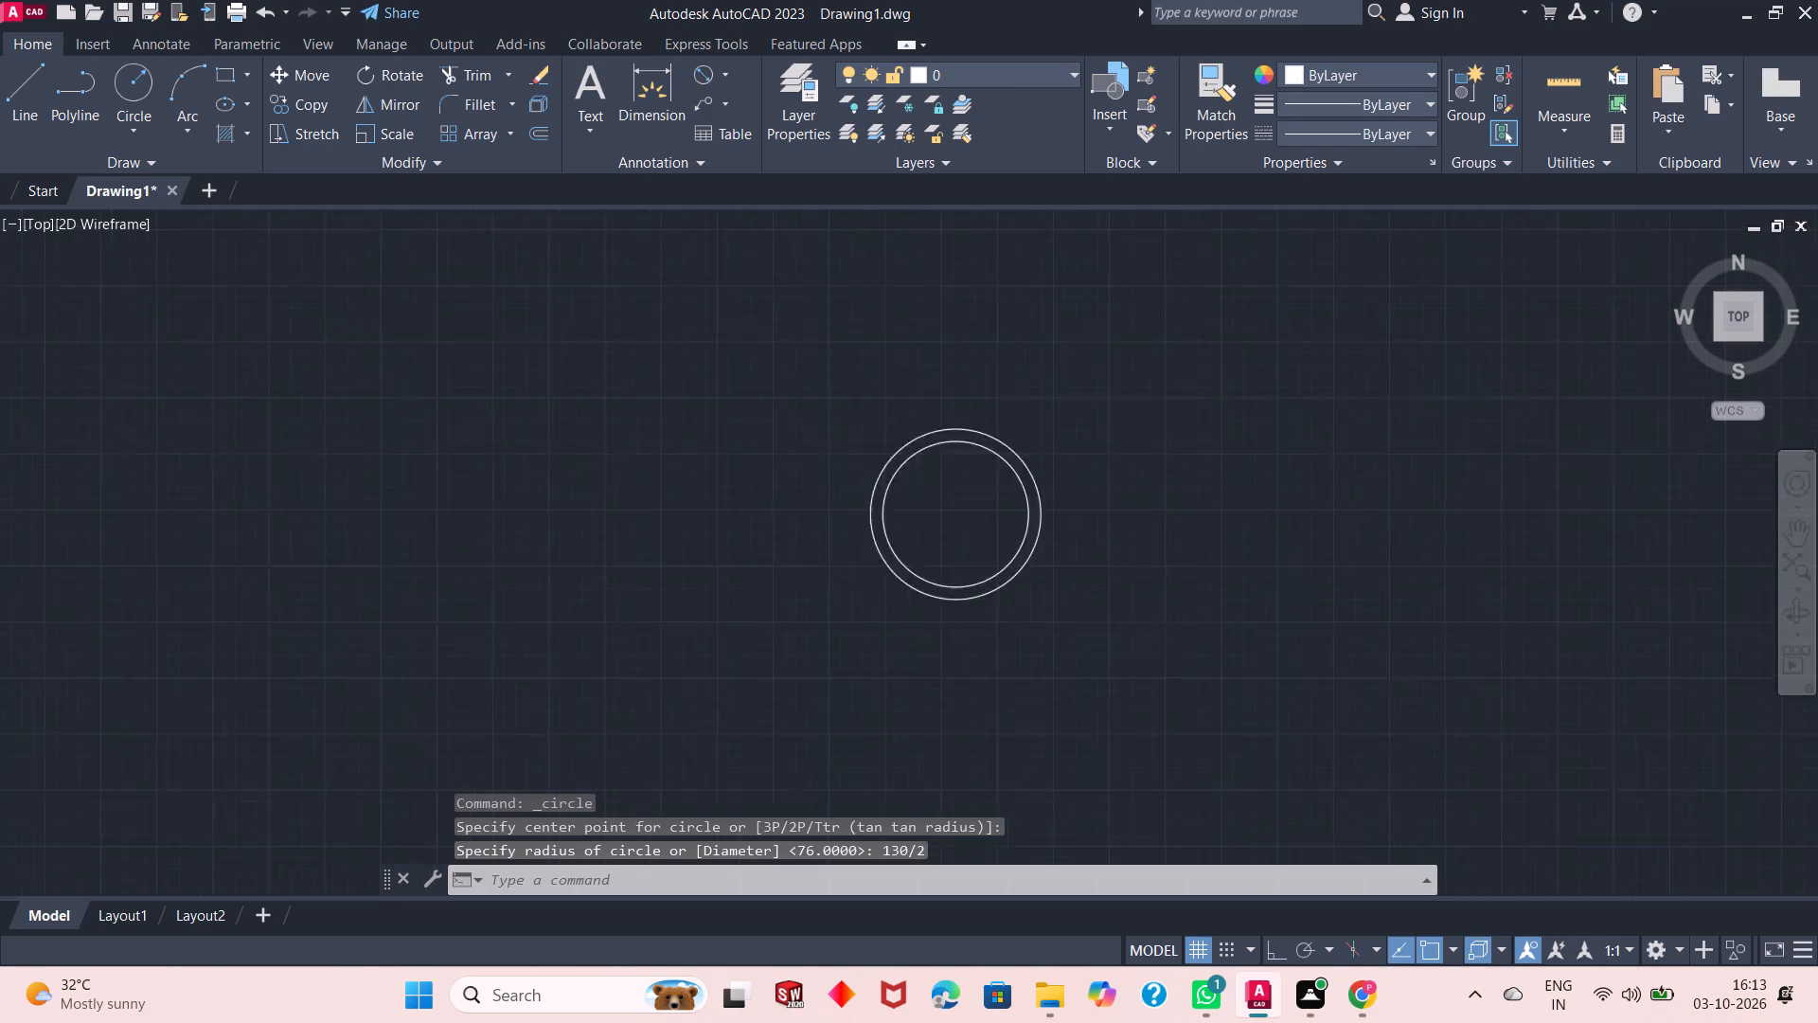
{"action": "scroll", "coordinate": [979, 531], "scroll_direction": "down", "scroll_amount": 1}
{"action": "scroll", "coordinate": [979, 531], "scroll_direction": "up", "scroll_amount": 3}
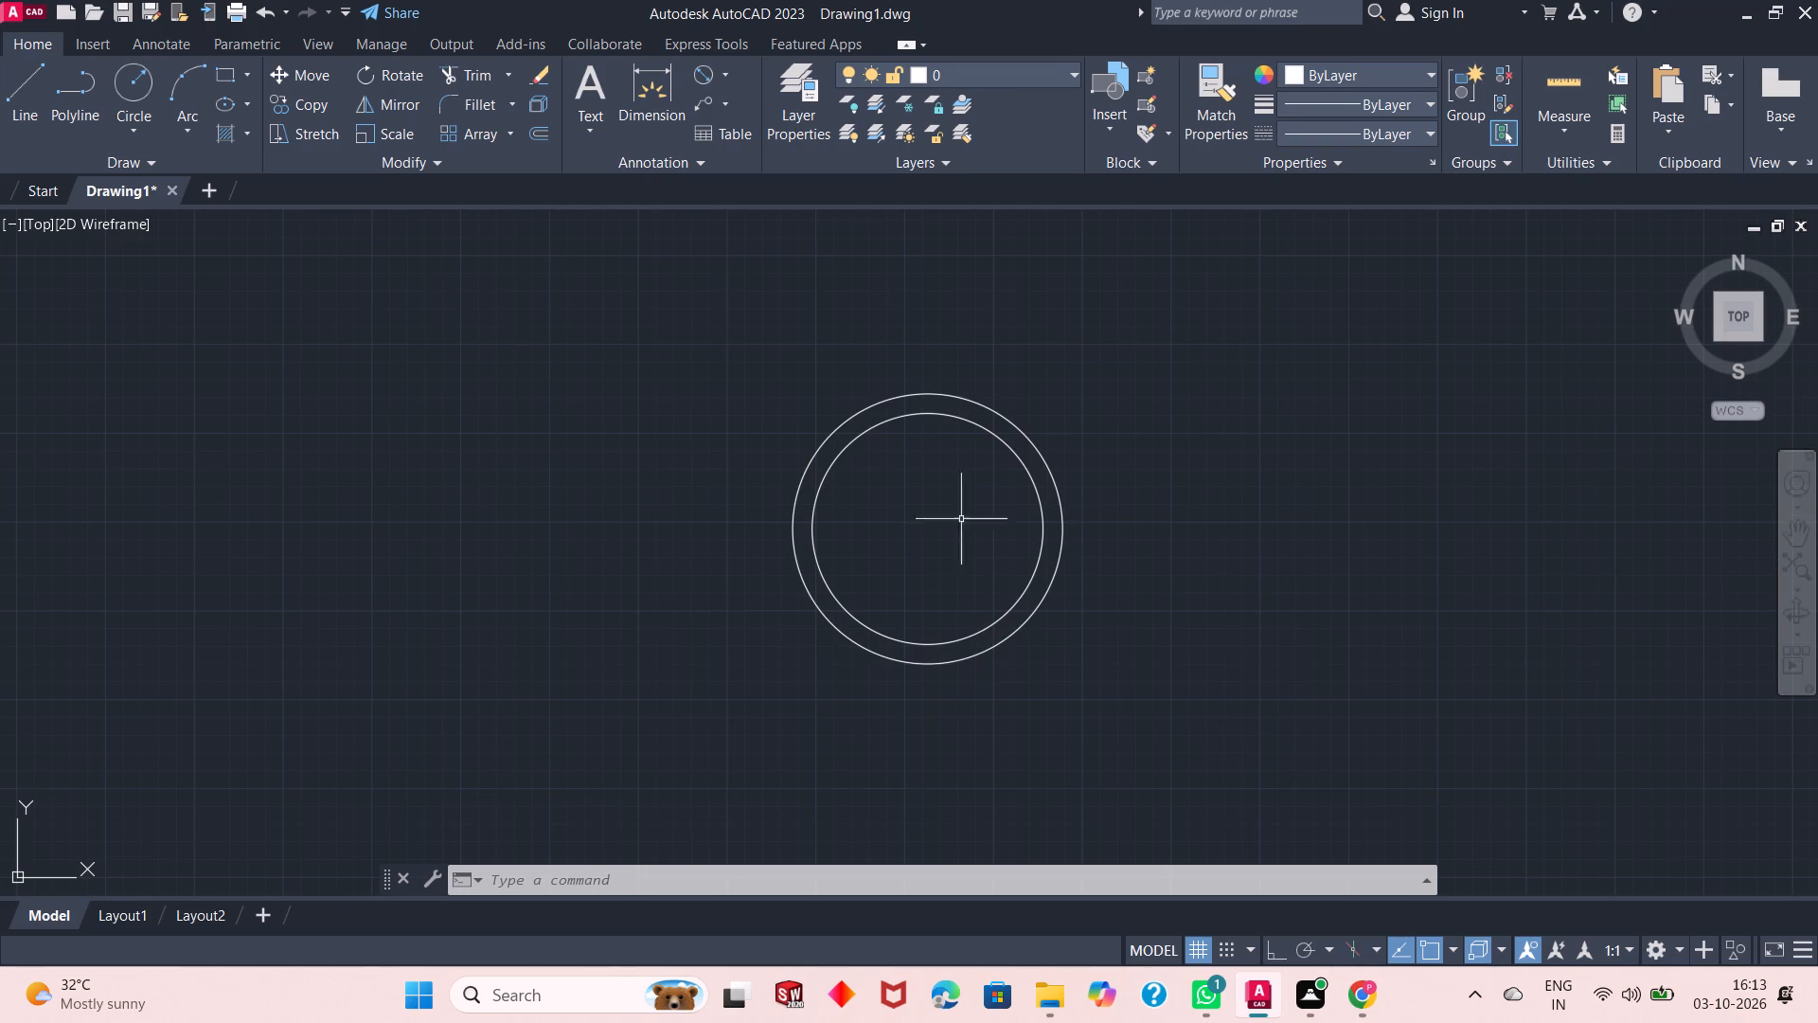
{"action": "left_click", "coordinate": [131, 88]}
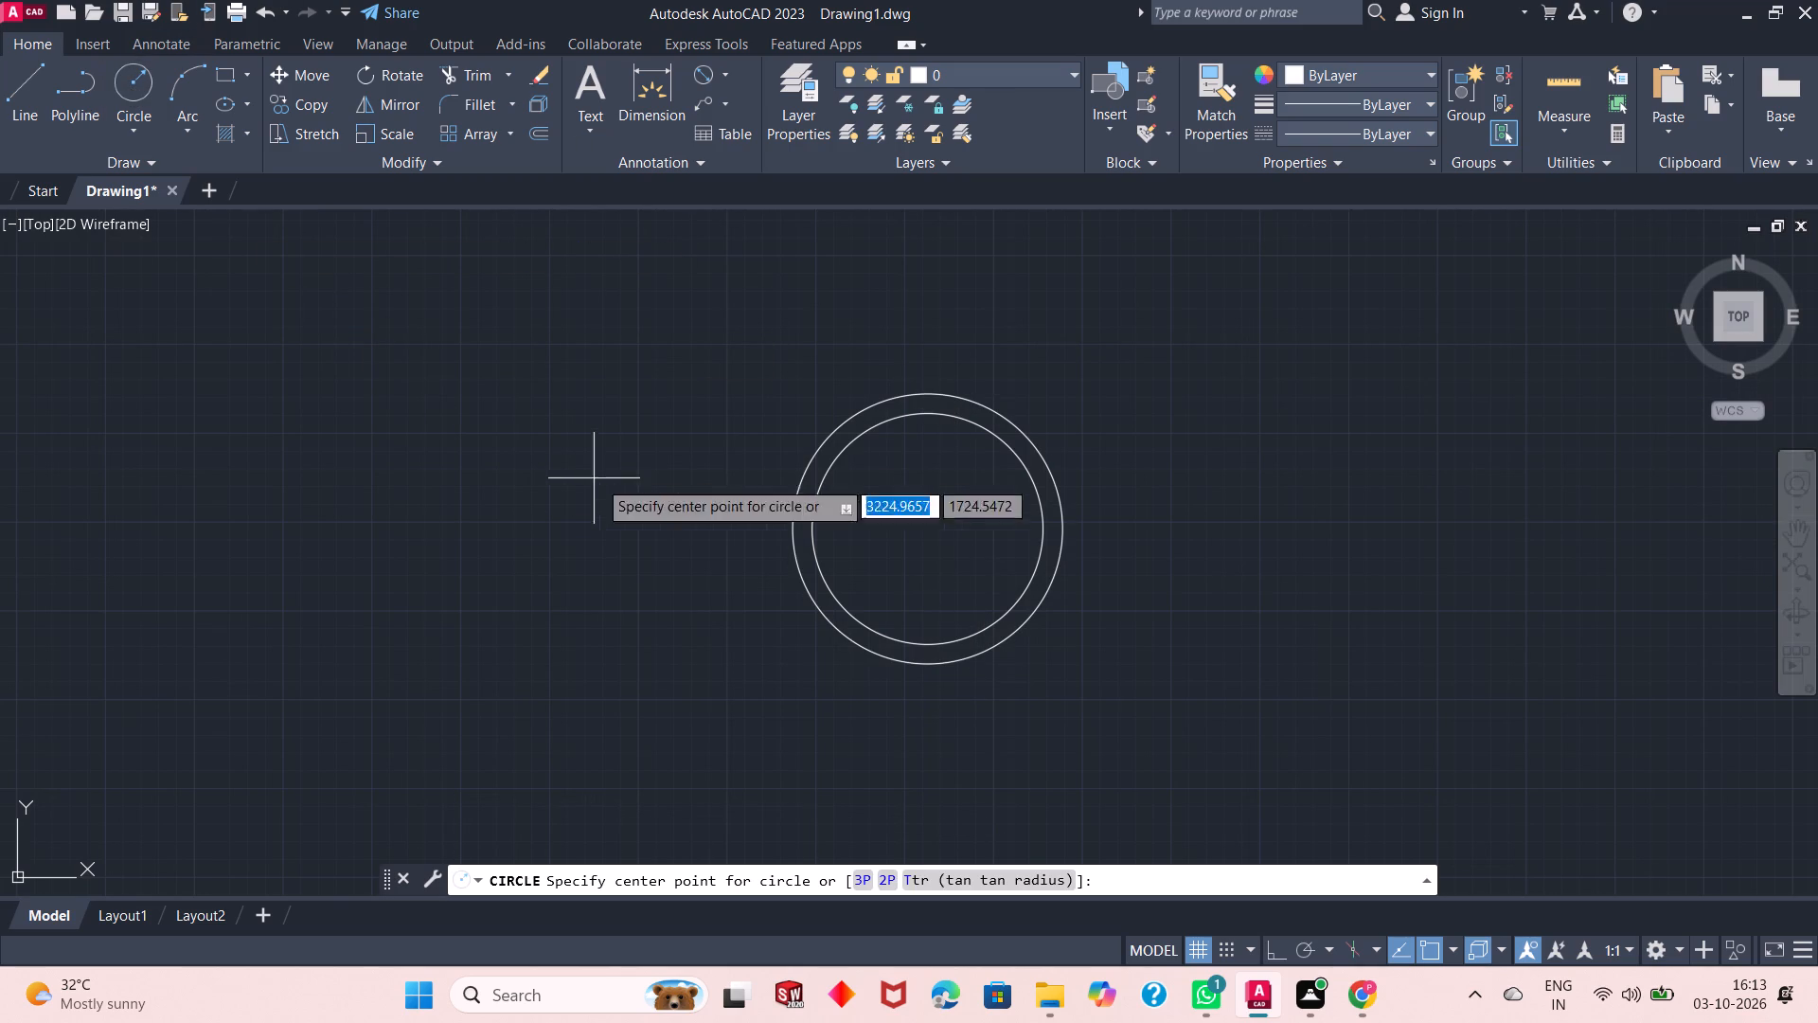
{"action": "left_click", "coordinate": [932, 529]}
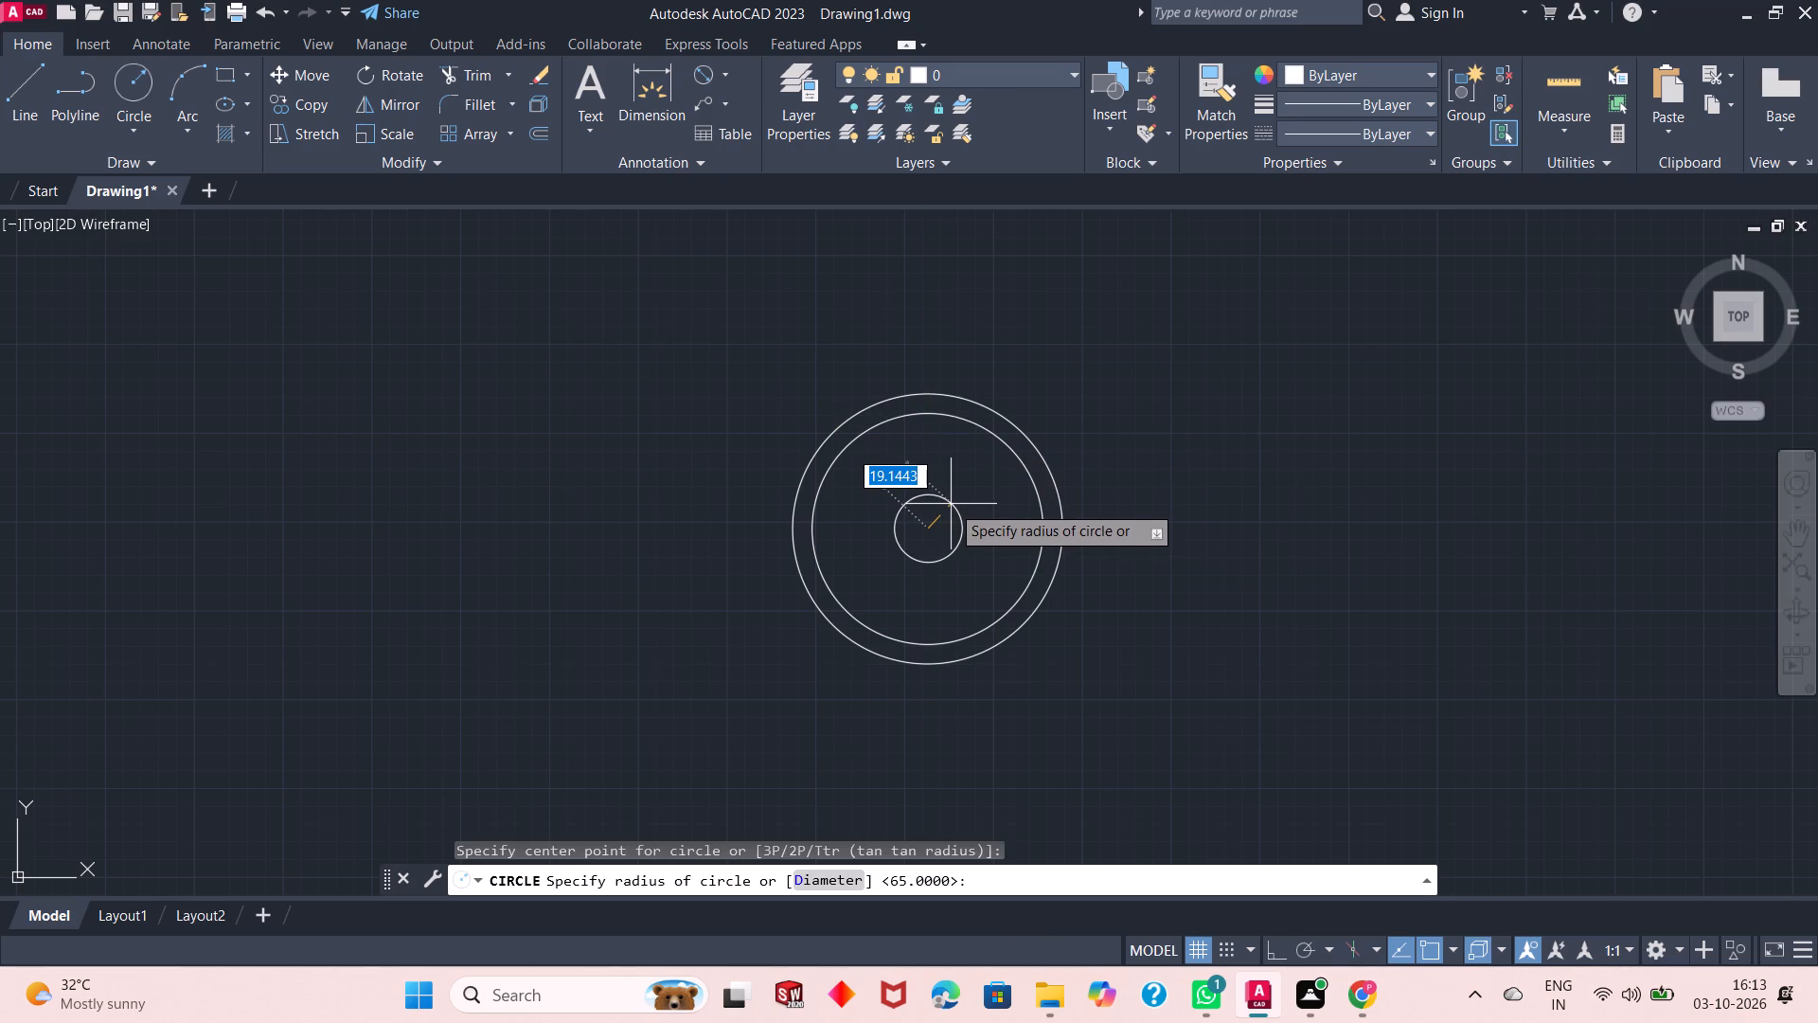
{"action": "type", "text": "38/2"}
{"action": "key", "text": "Return"}
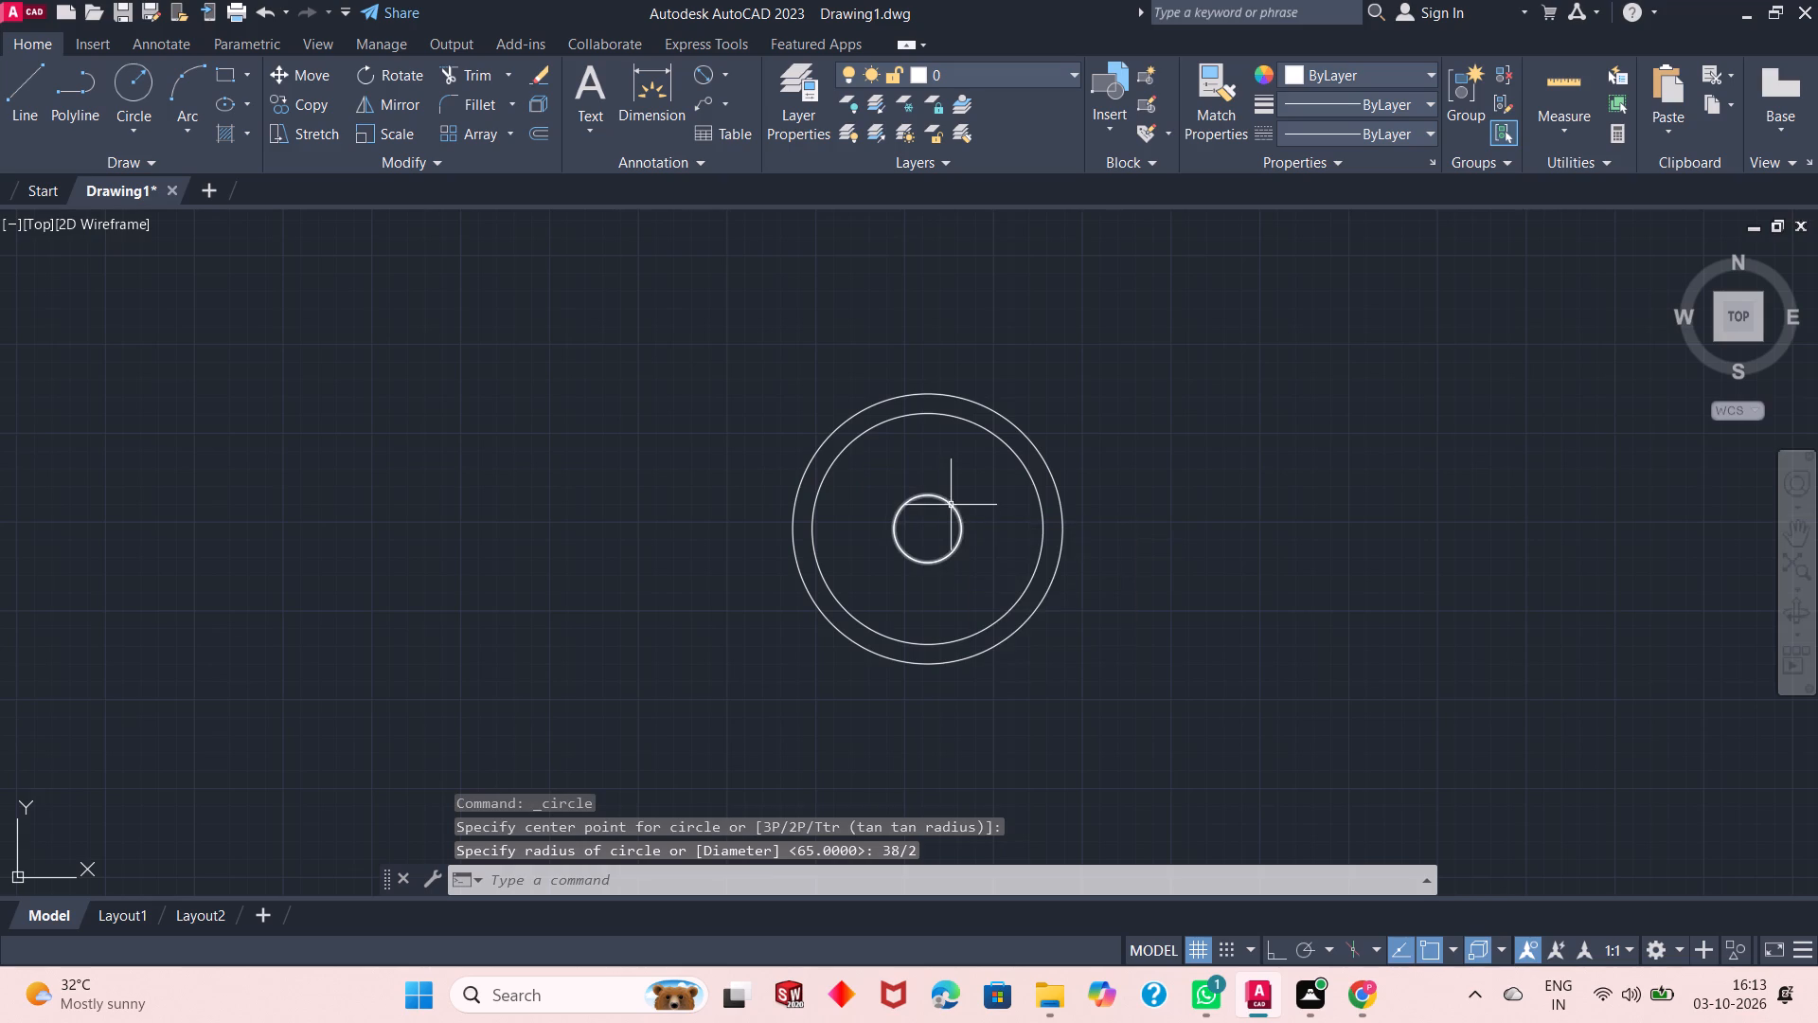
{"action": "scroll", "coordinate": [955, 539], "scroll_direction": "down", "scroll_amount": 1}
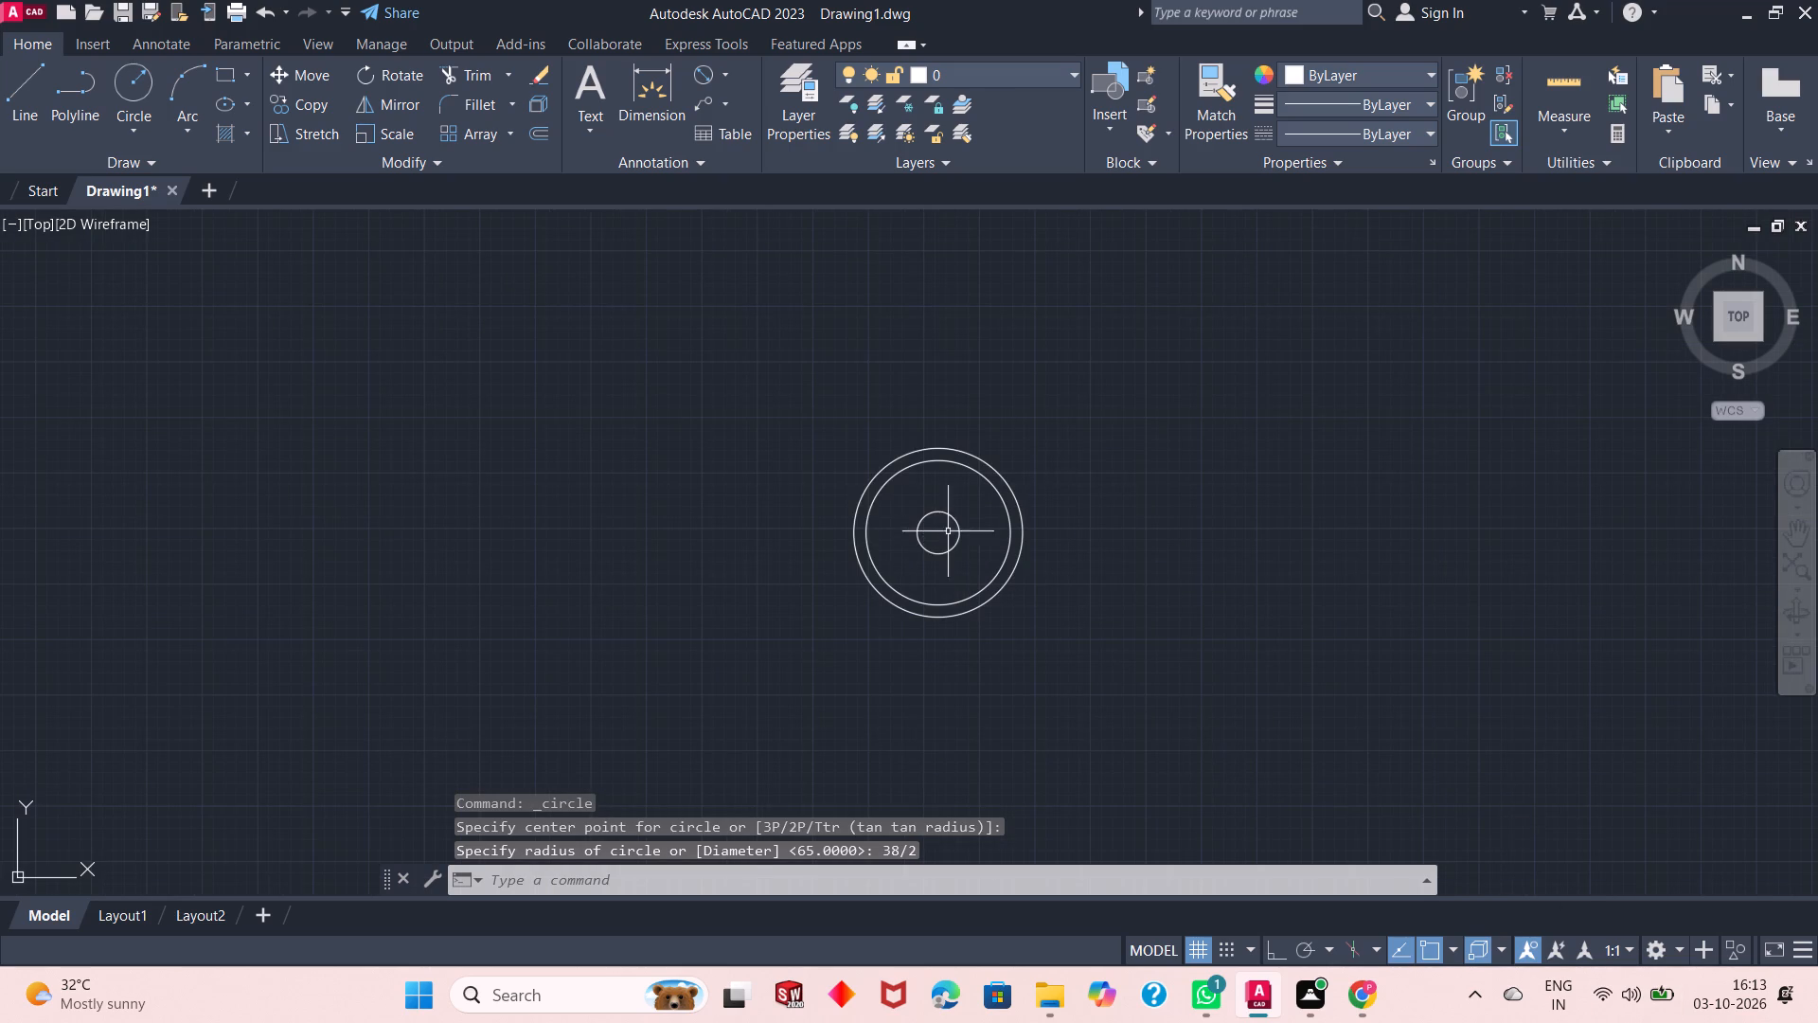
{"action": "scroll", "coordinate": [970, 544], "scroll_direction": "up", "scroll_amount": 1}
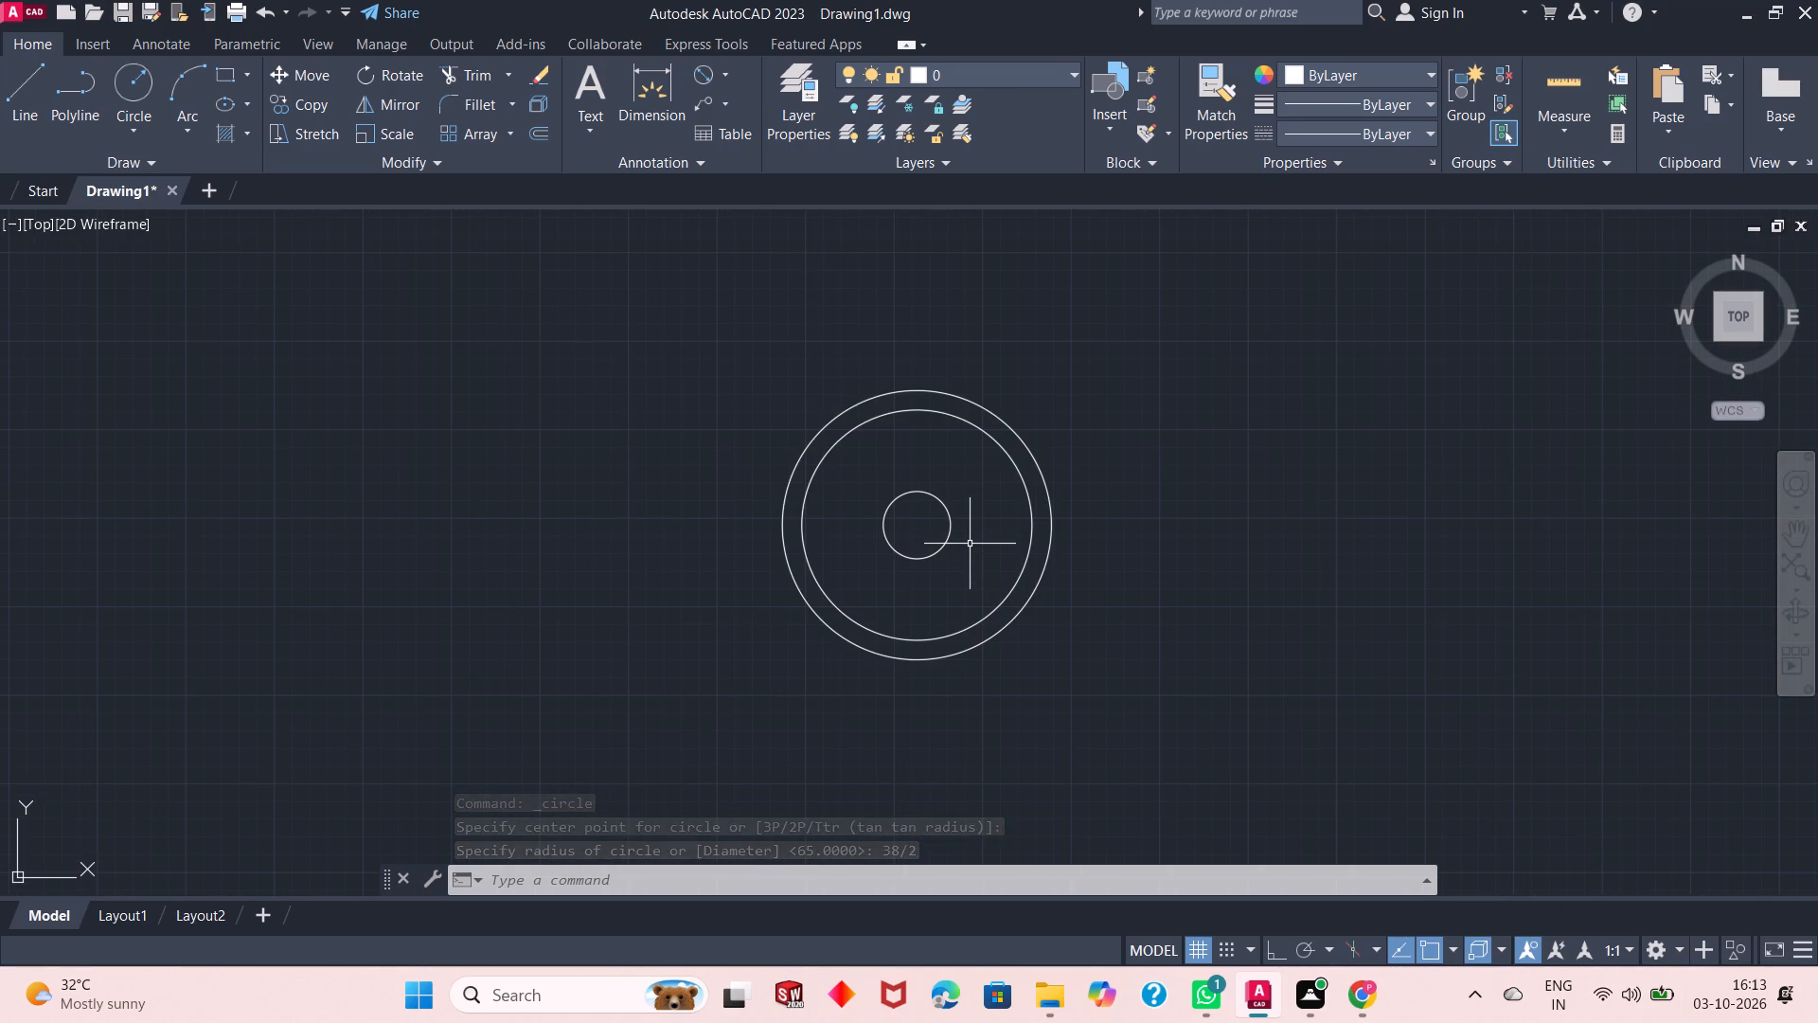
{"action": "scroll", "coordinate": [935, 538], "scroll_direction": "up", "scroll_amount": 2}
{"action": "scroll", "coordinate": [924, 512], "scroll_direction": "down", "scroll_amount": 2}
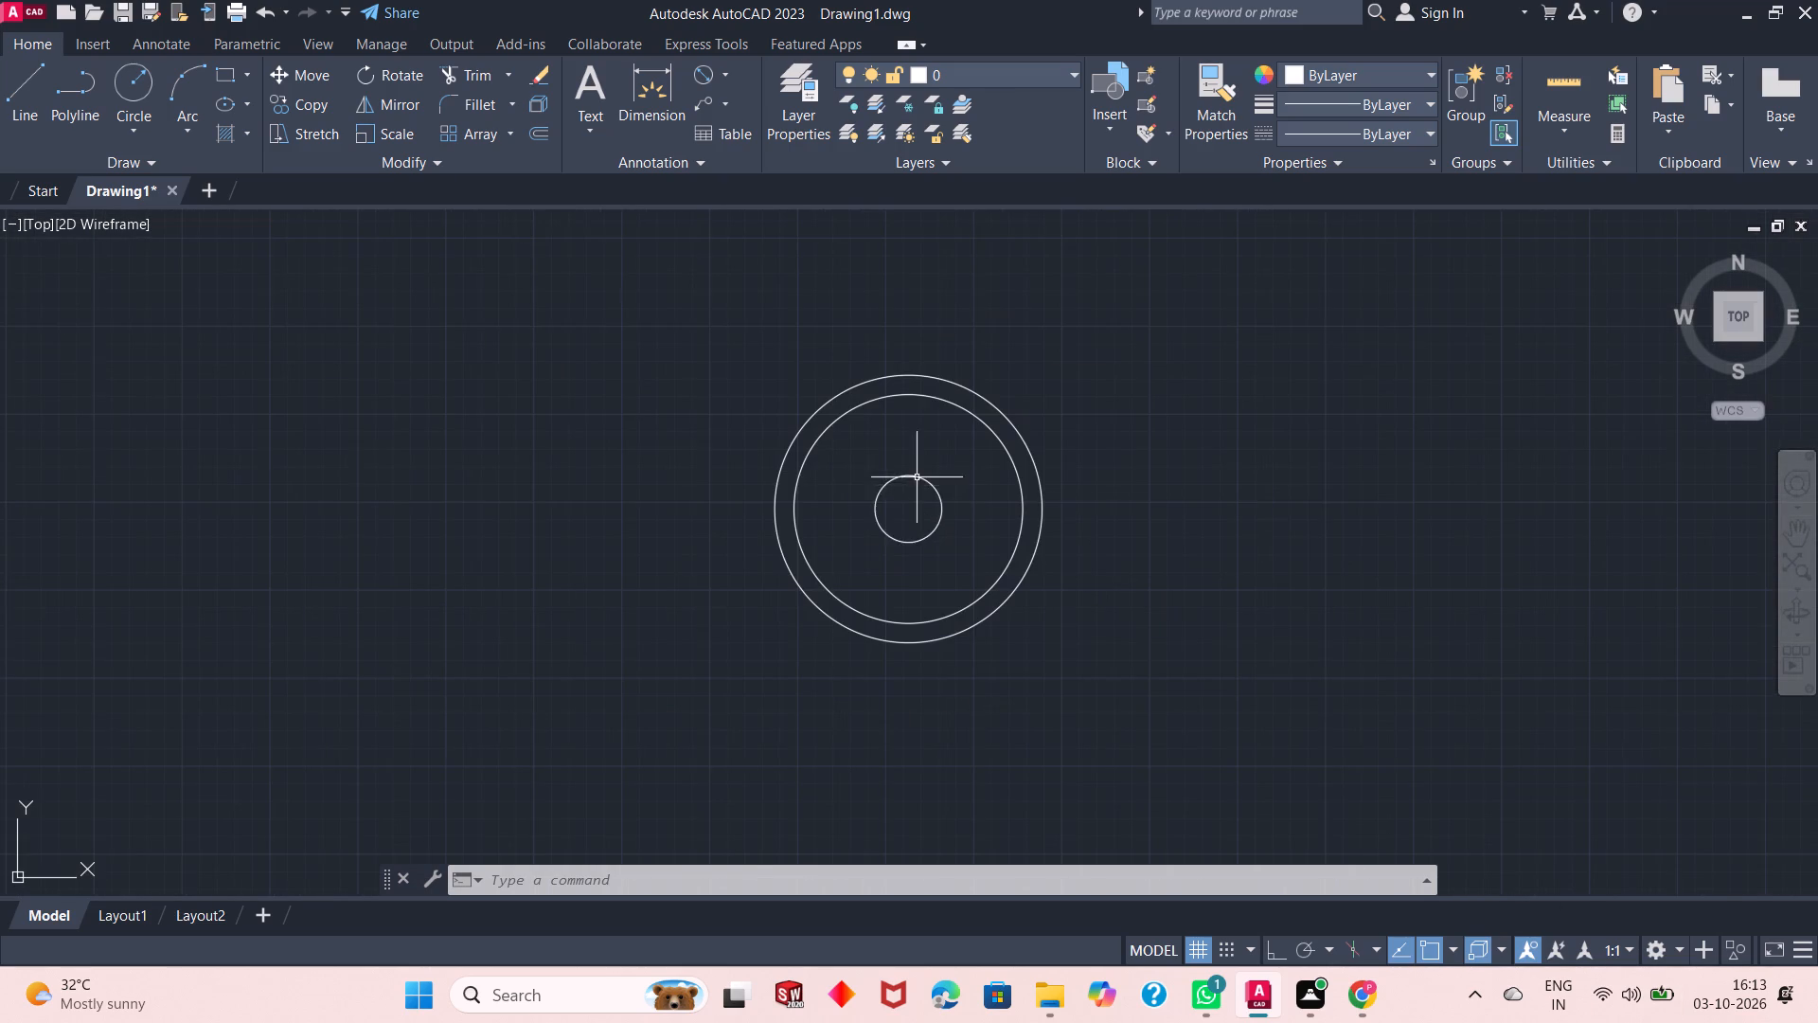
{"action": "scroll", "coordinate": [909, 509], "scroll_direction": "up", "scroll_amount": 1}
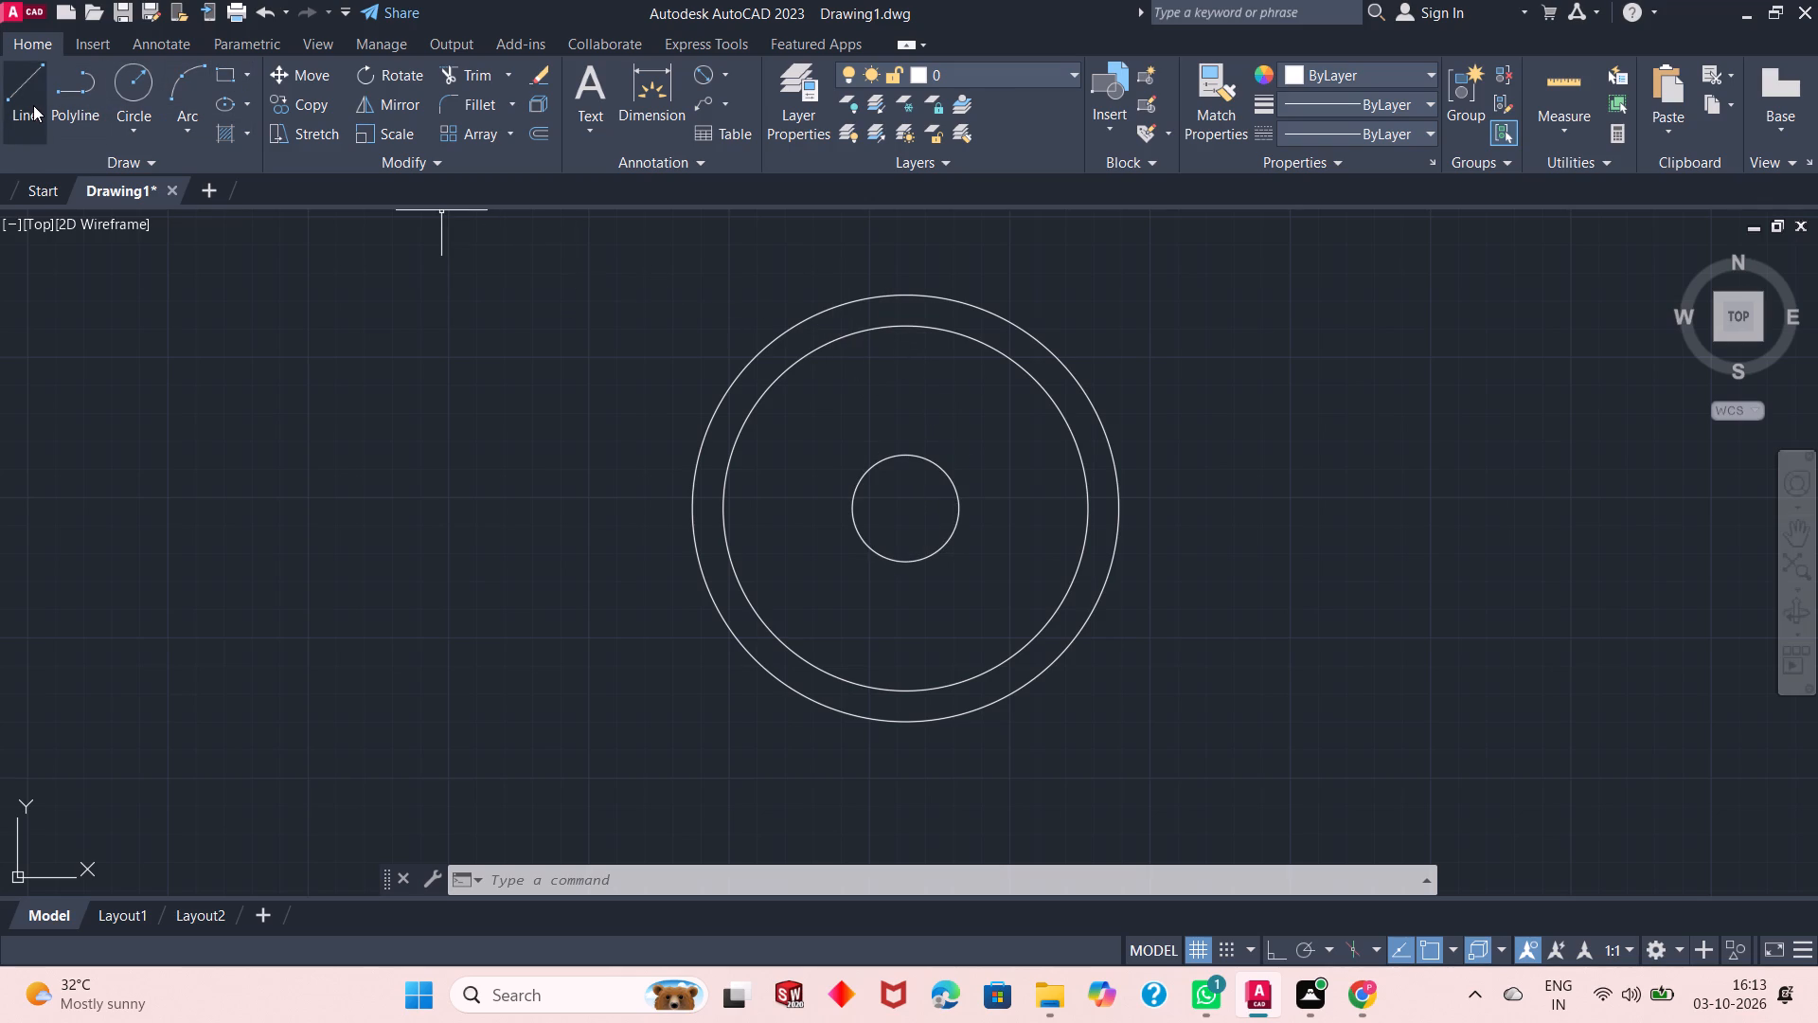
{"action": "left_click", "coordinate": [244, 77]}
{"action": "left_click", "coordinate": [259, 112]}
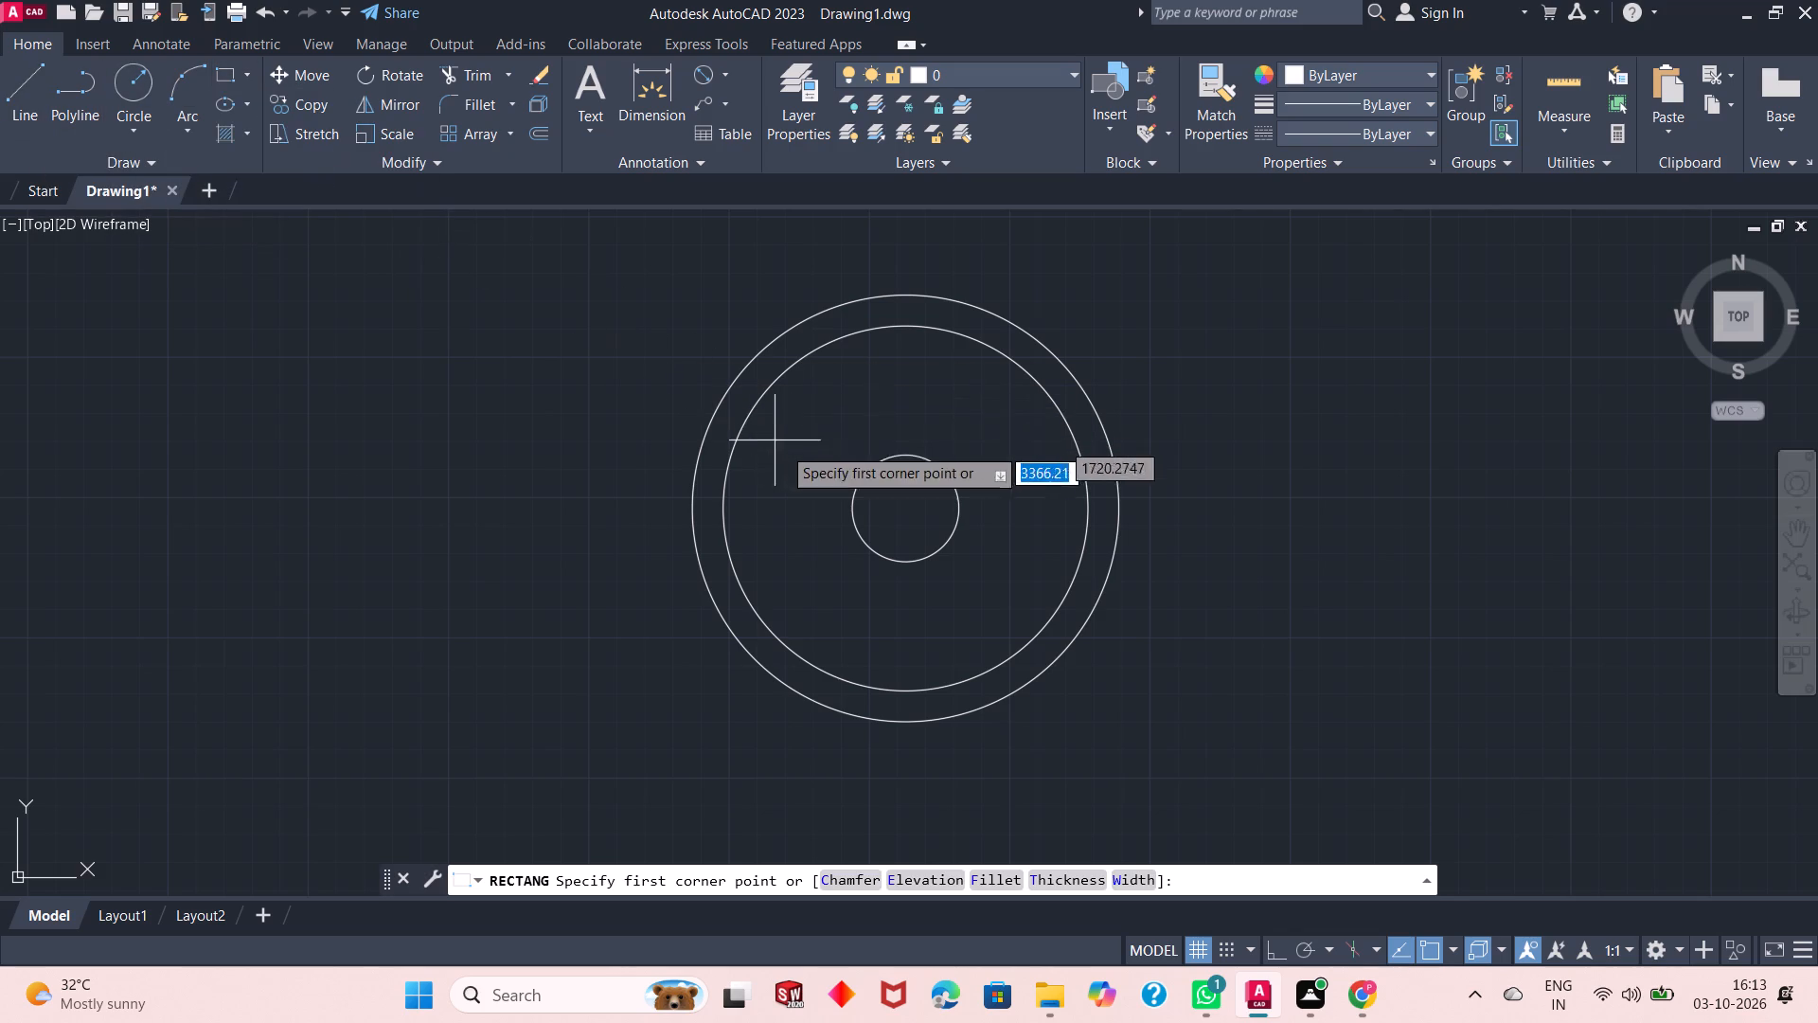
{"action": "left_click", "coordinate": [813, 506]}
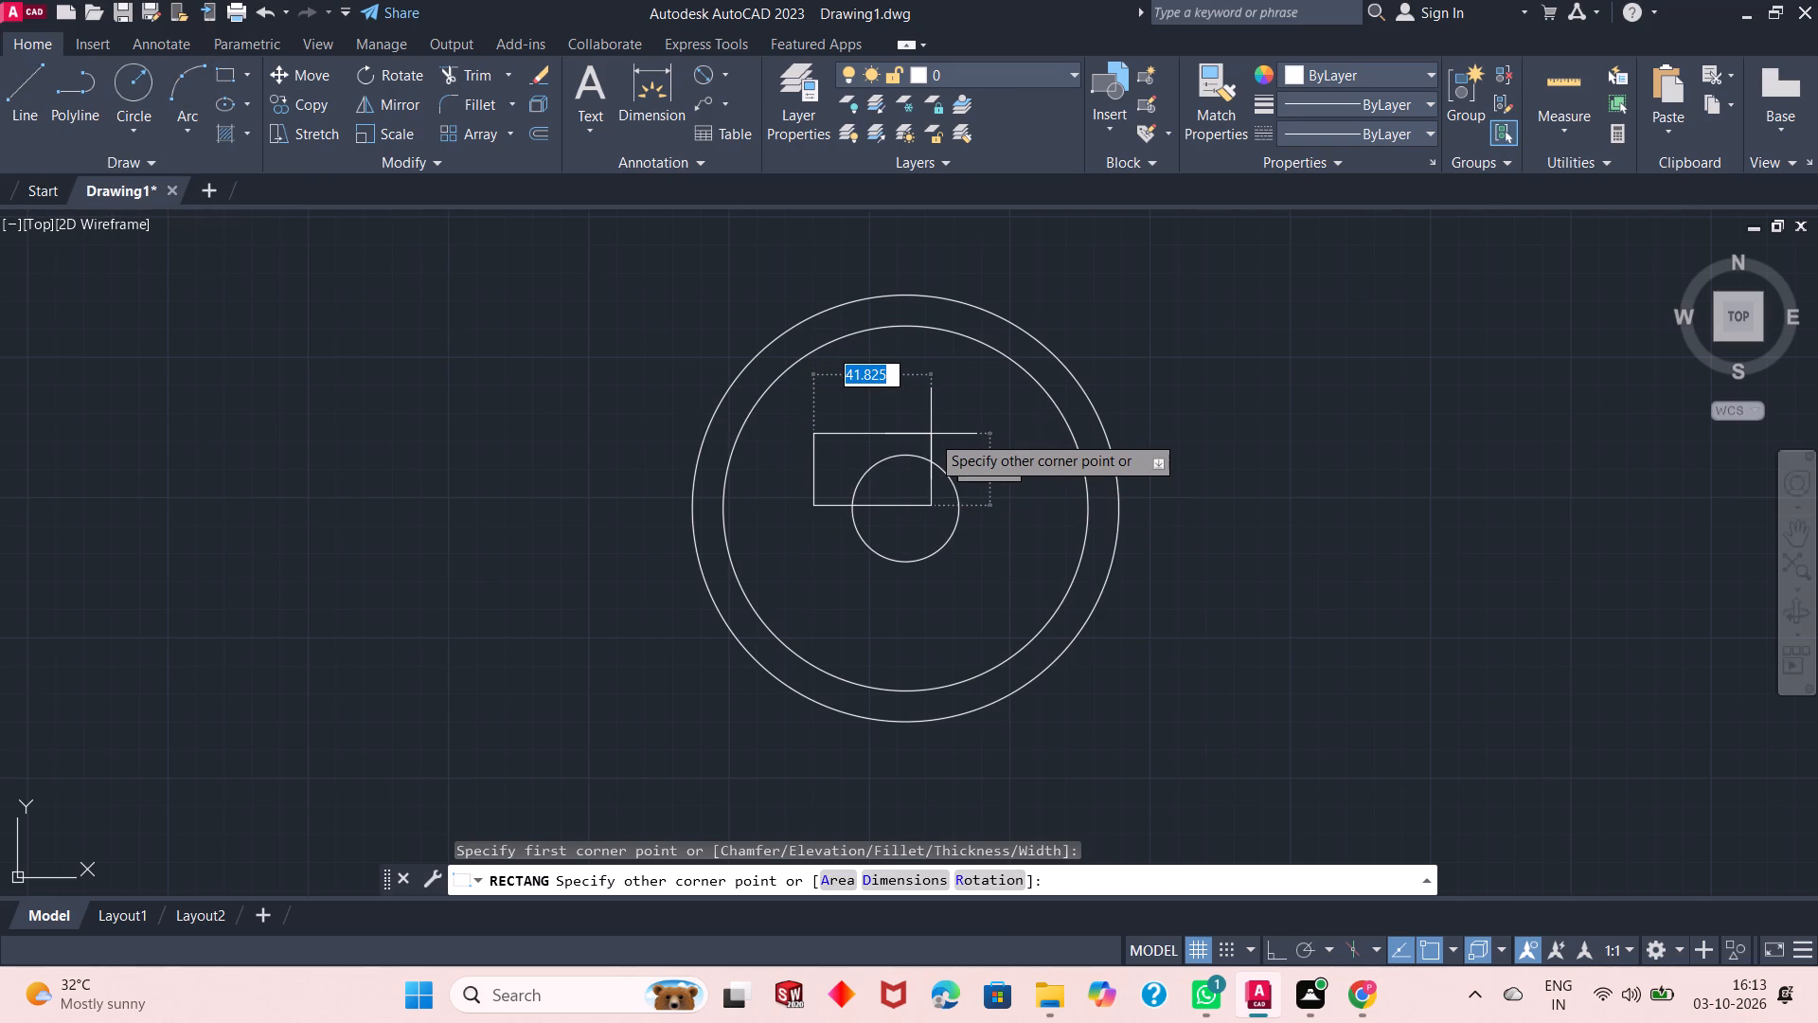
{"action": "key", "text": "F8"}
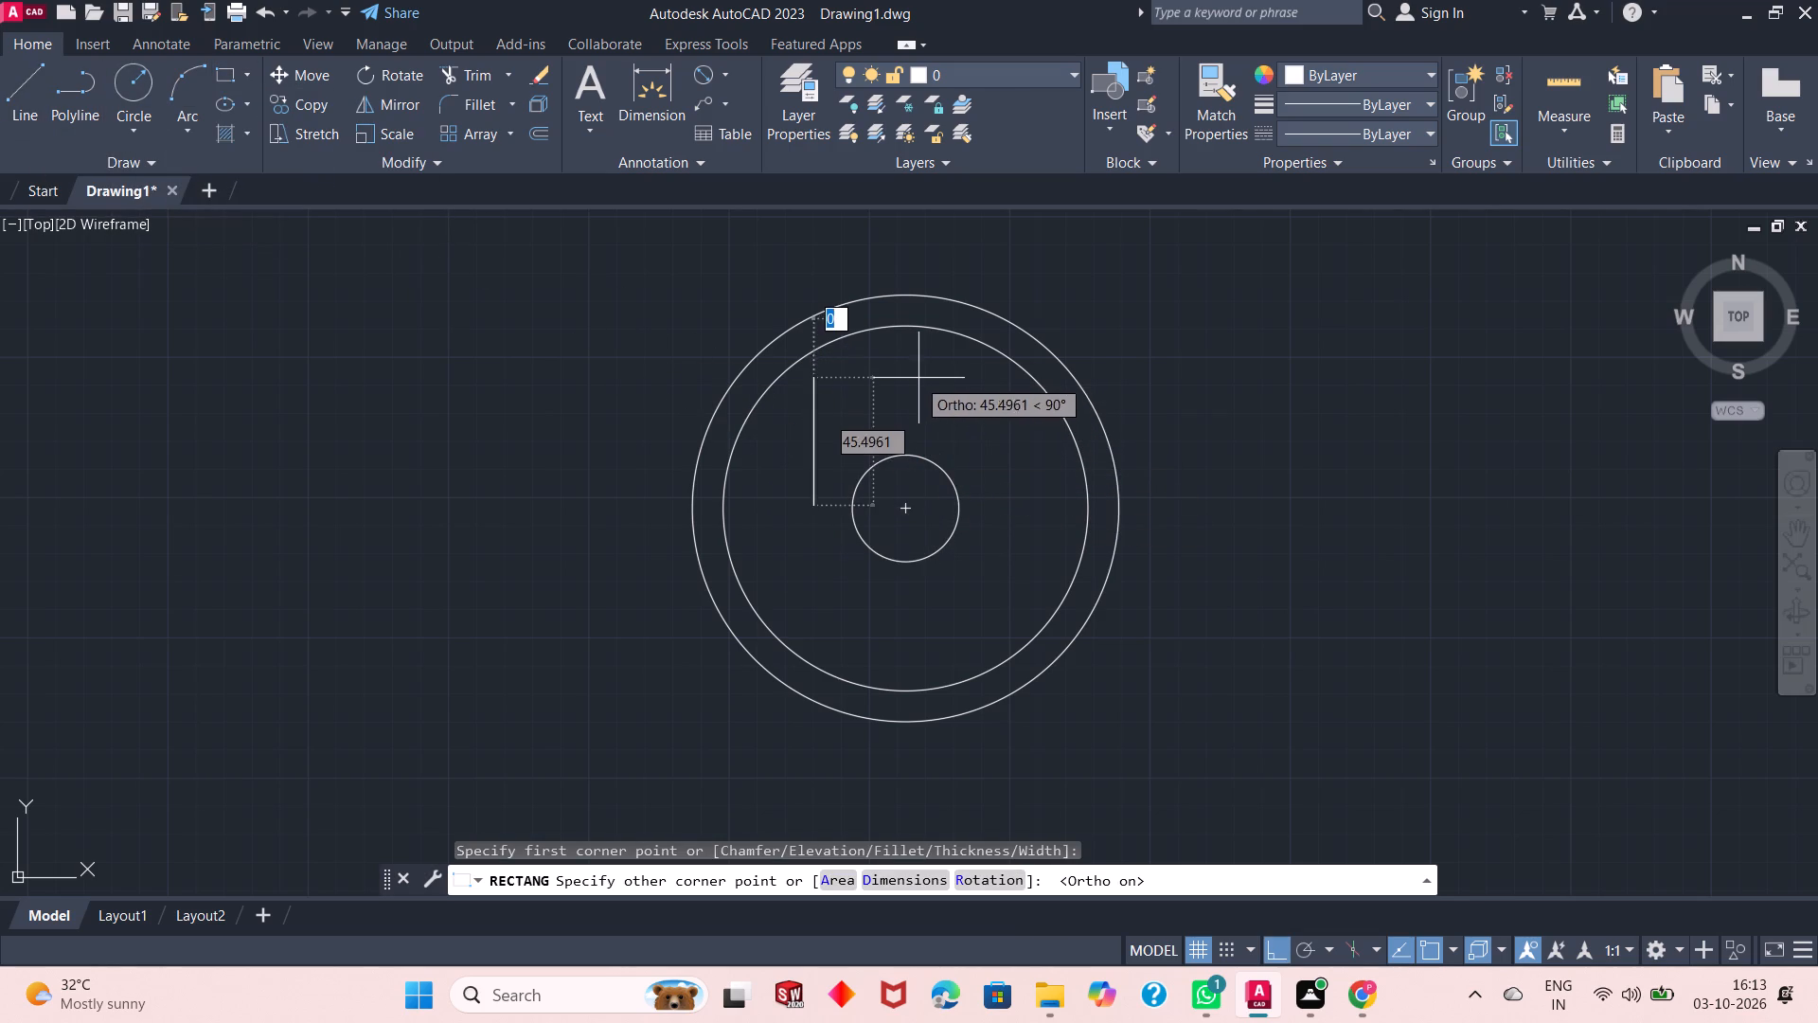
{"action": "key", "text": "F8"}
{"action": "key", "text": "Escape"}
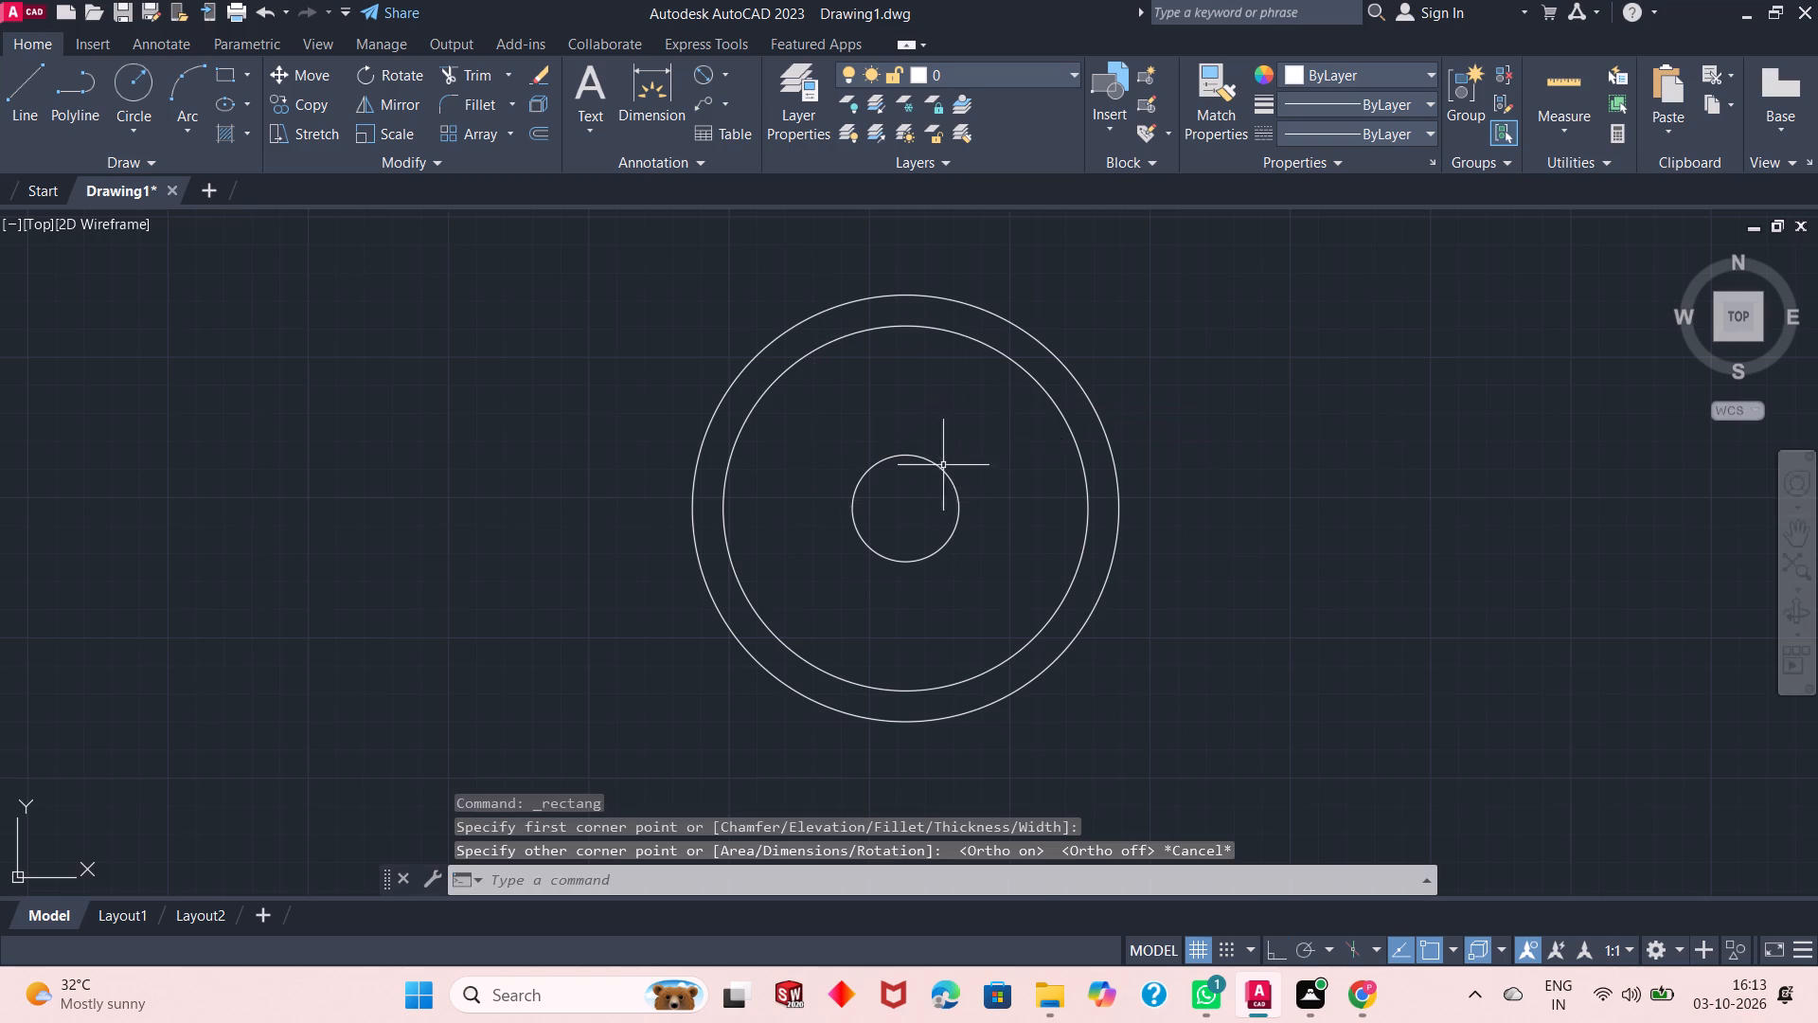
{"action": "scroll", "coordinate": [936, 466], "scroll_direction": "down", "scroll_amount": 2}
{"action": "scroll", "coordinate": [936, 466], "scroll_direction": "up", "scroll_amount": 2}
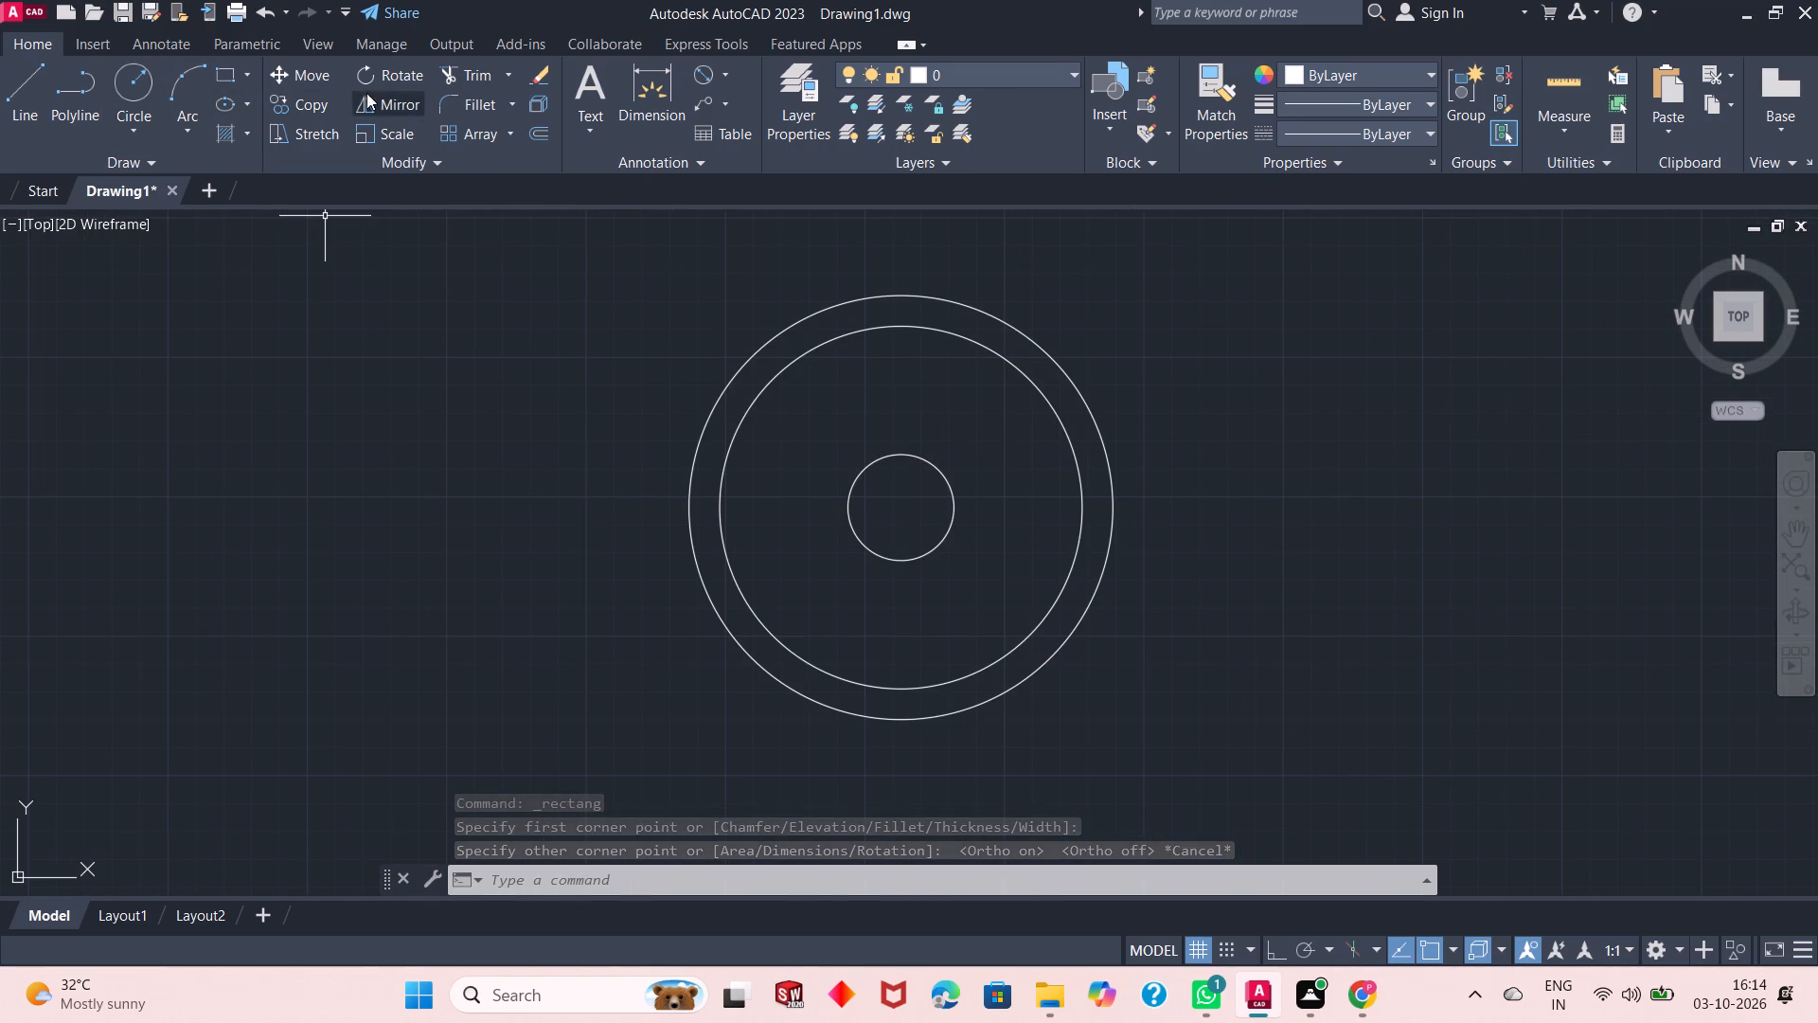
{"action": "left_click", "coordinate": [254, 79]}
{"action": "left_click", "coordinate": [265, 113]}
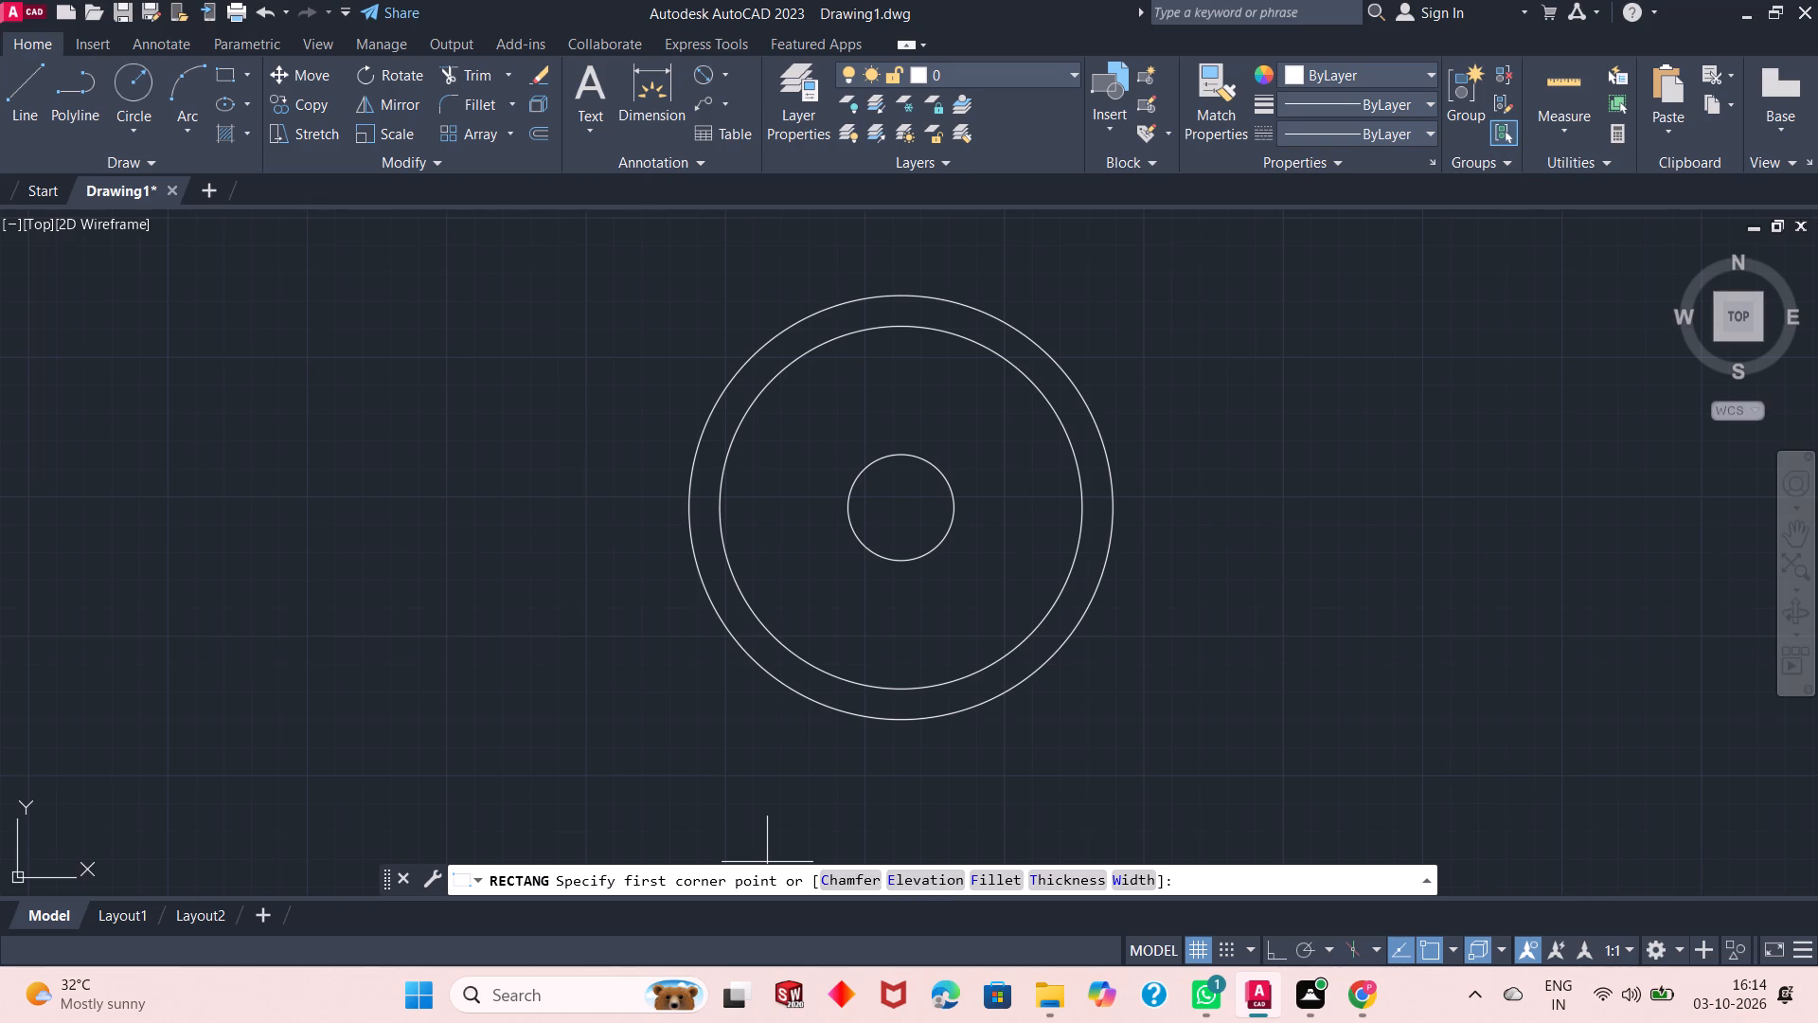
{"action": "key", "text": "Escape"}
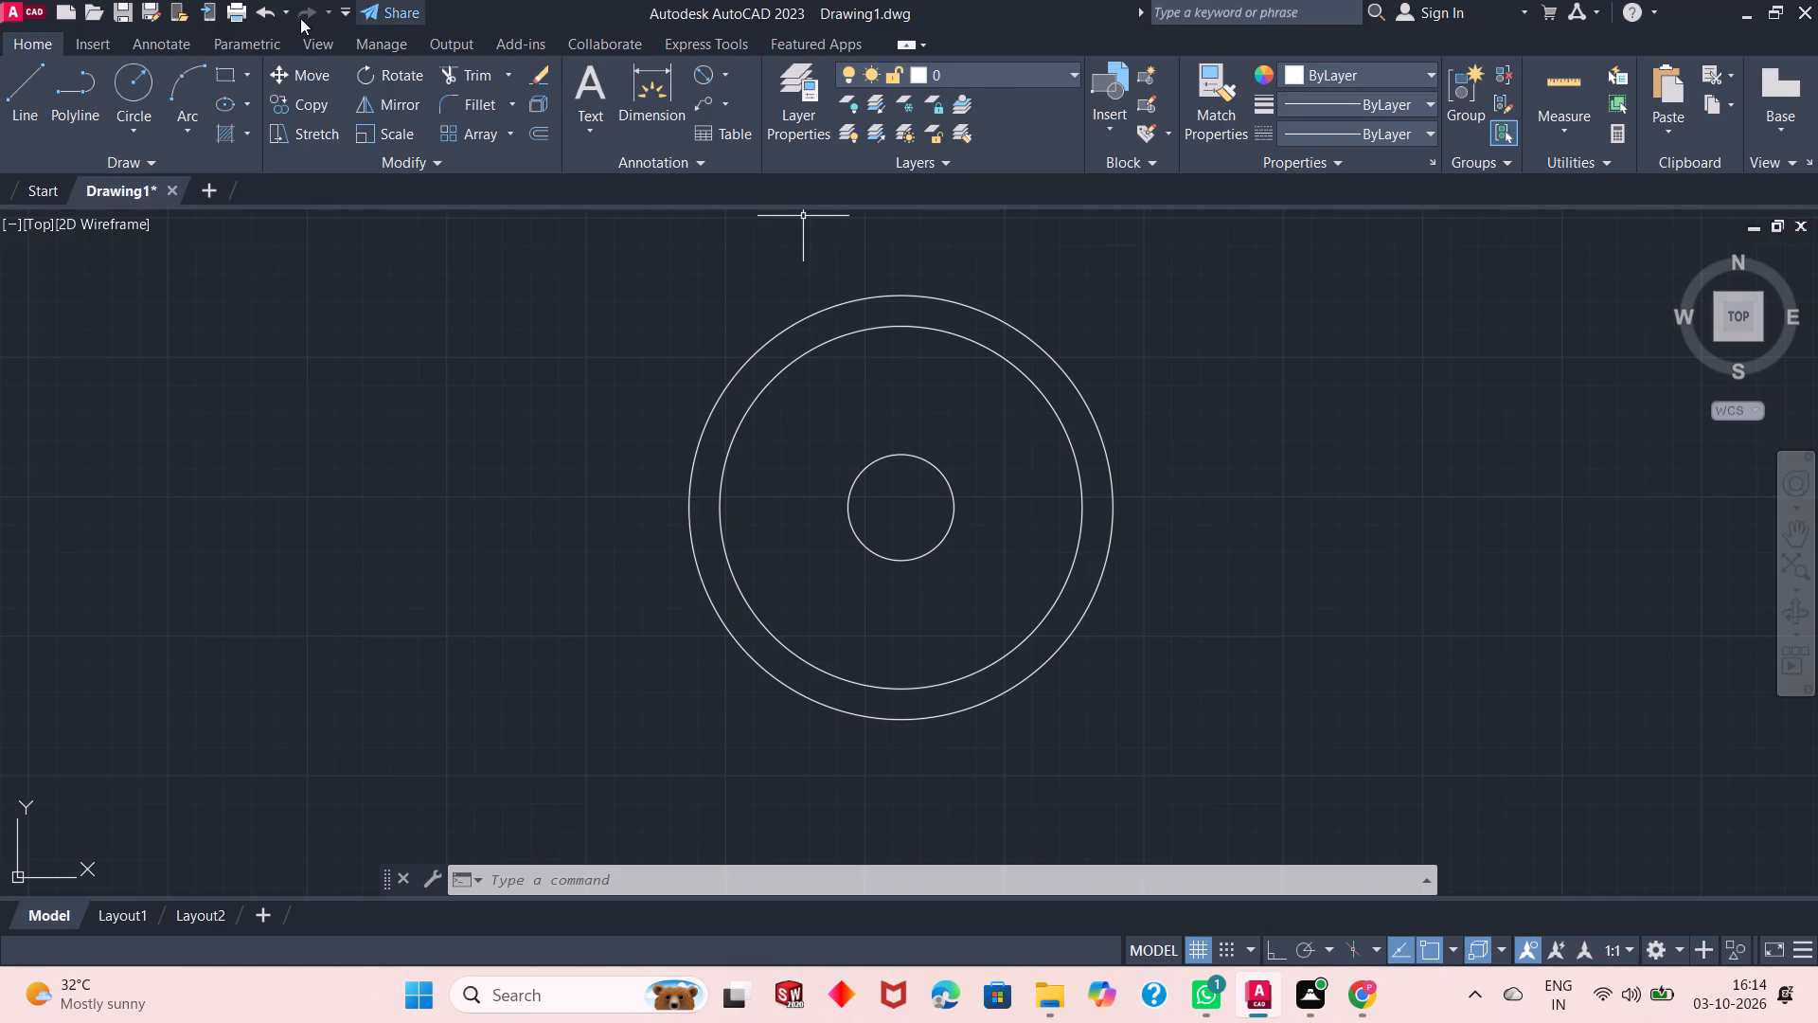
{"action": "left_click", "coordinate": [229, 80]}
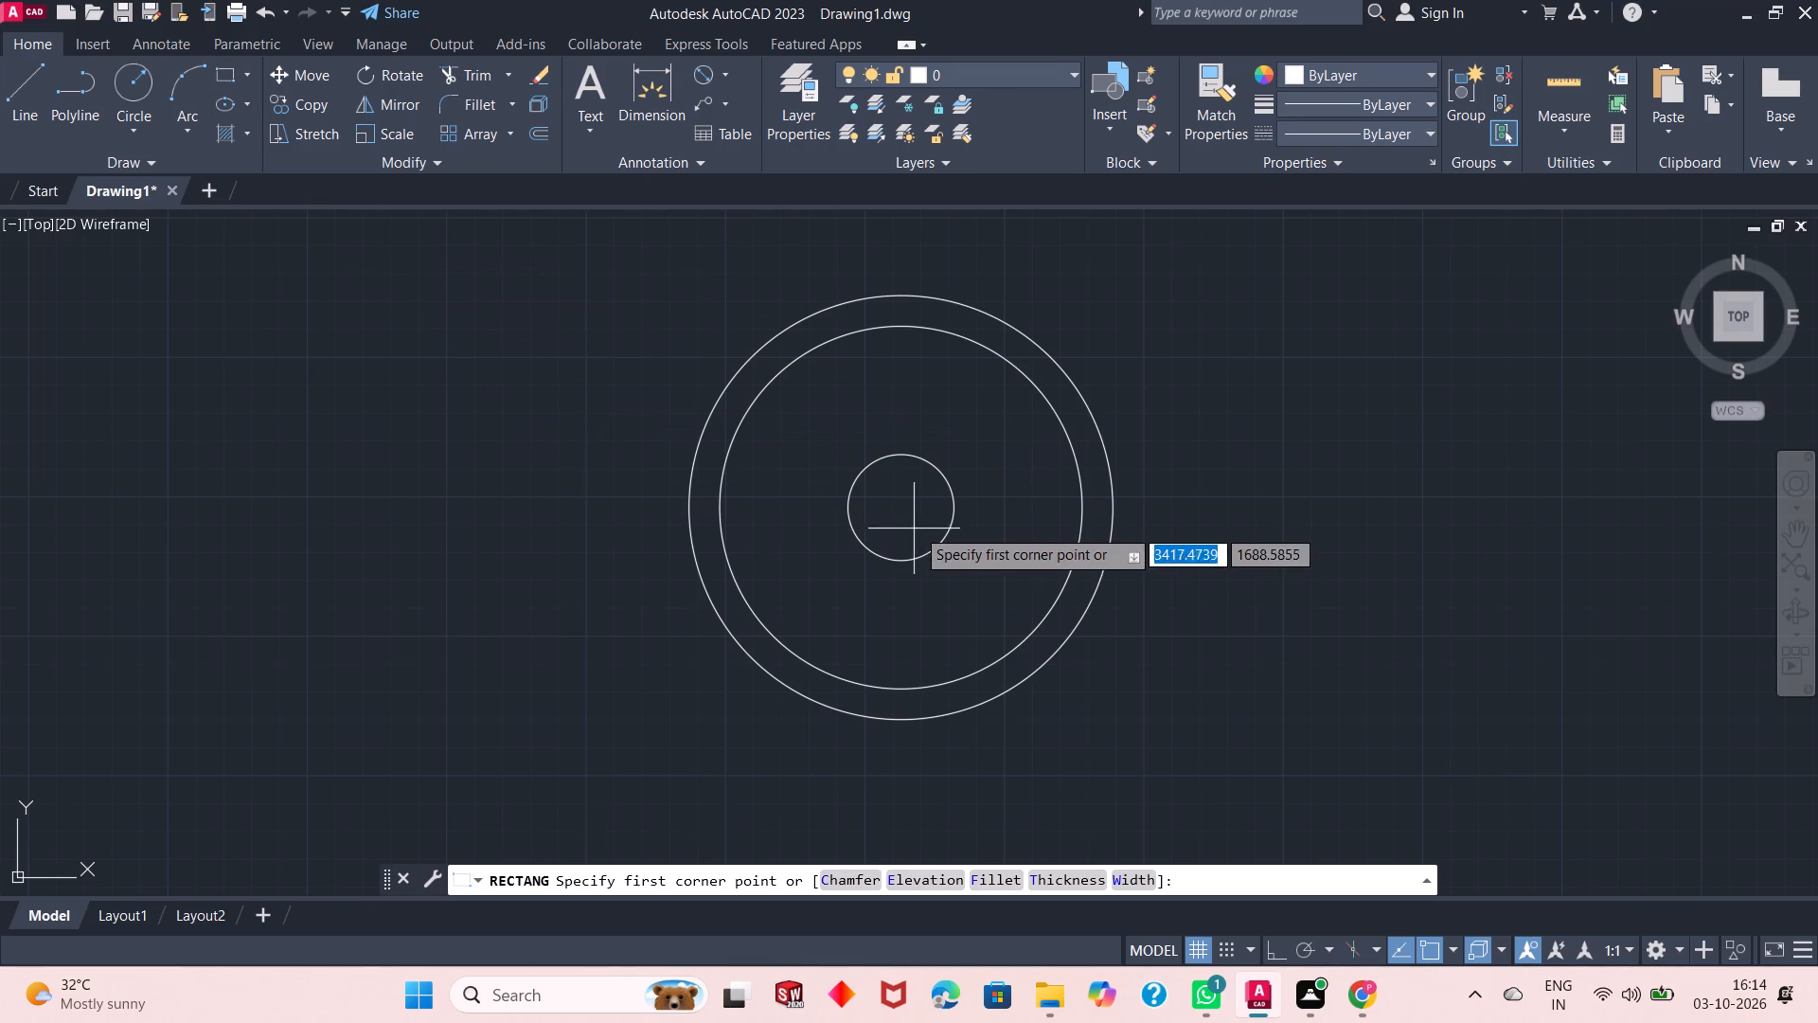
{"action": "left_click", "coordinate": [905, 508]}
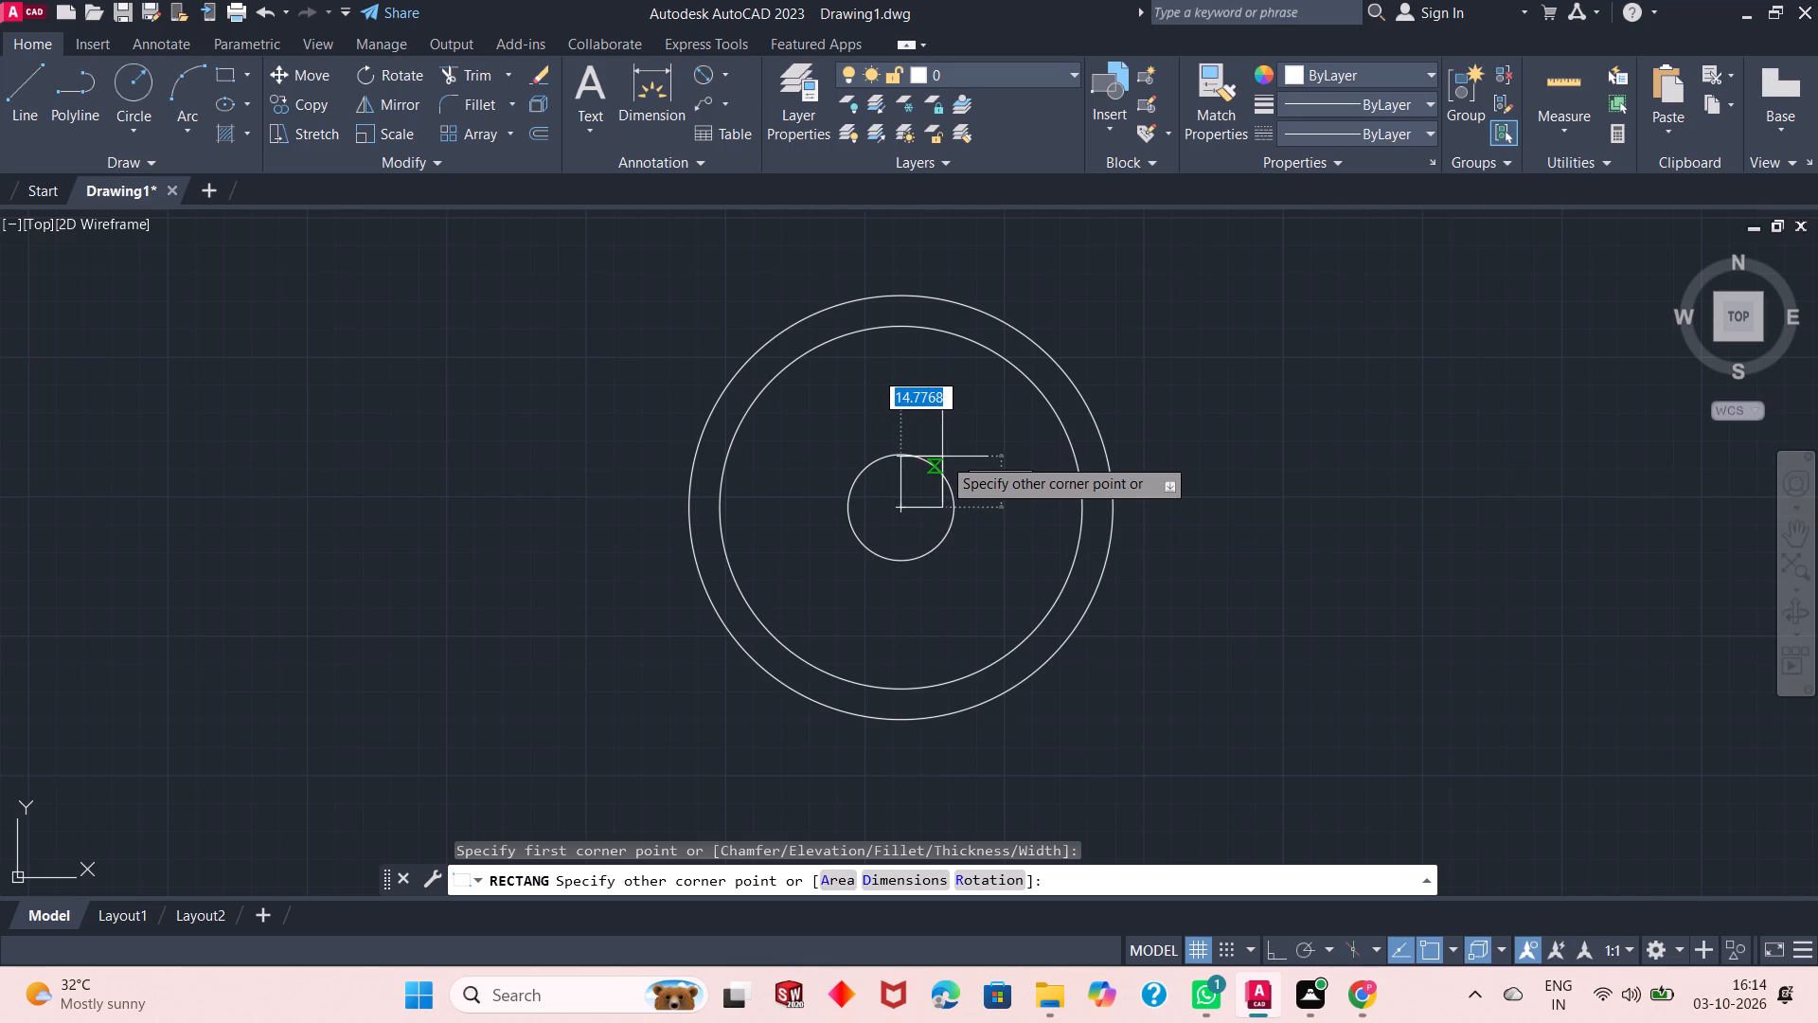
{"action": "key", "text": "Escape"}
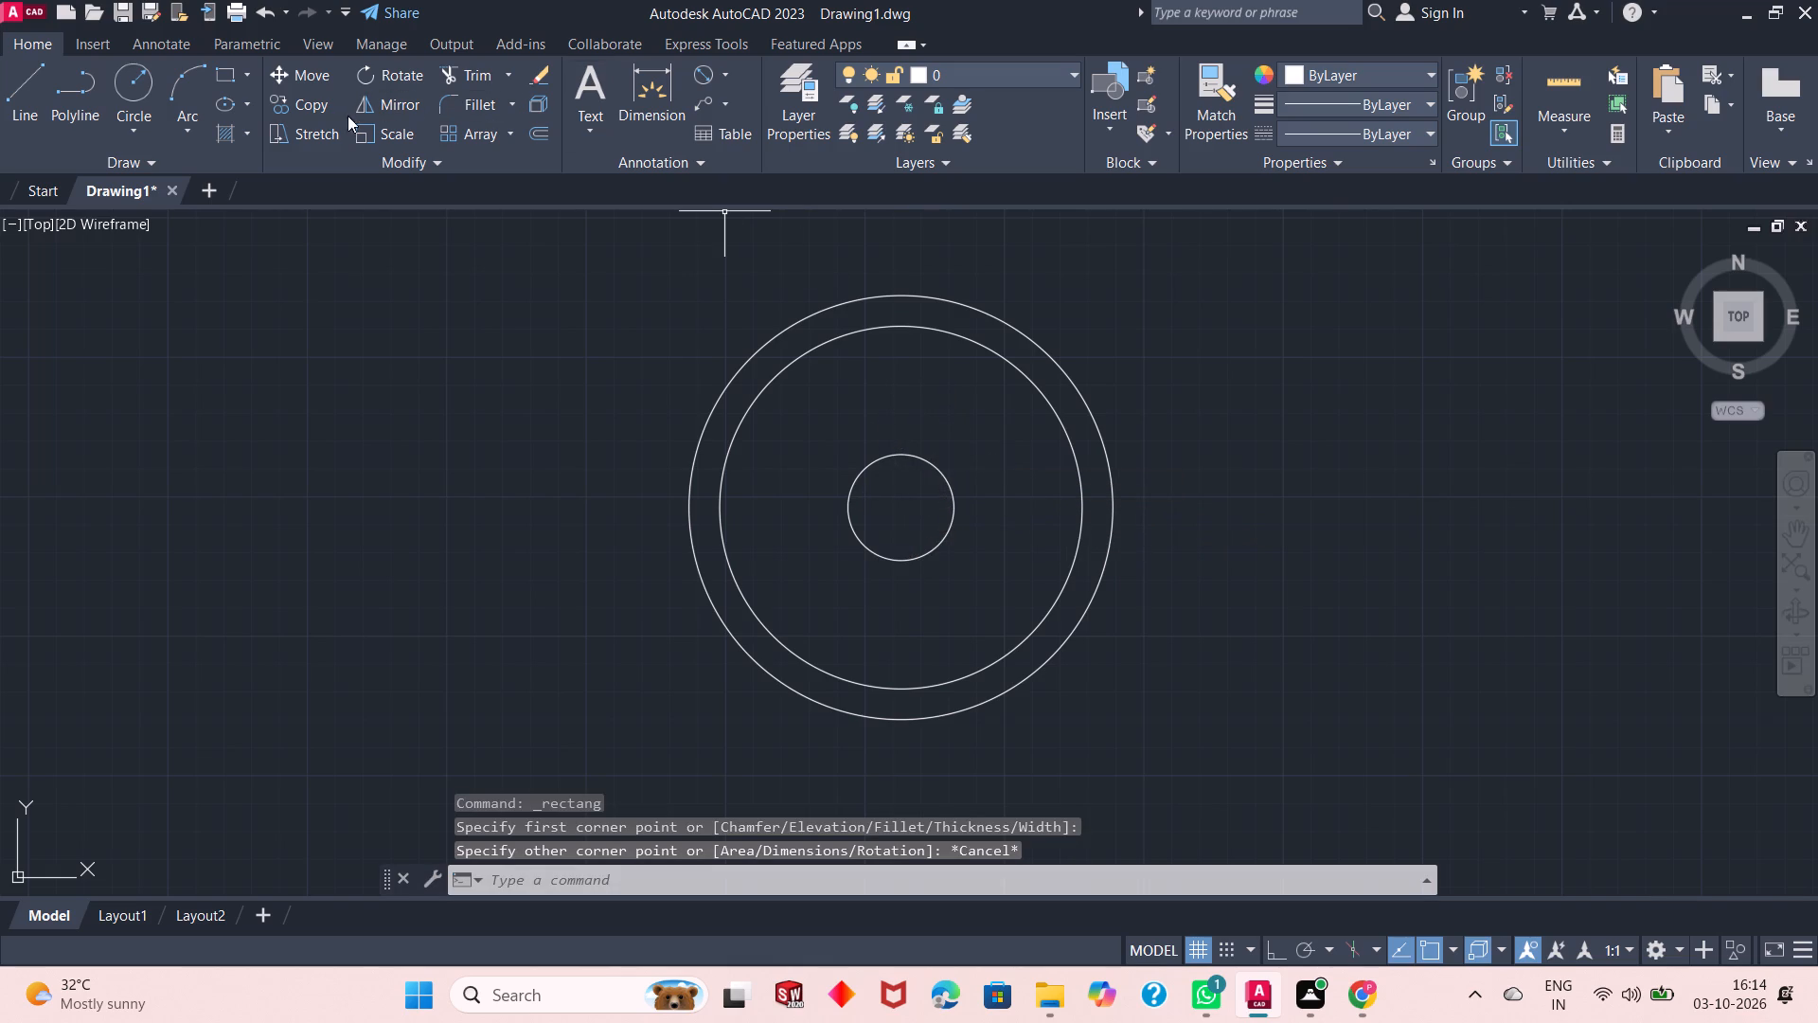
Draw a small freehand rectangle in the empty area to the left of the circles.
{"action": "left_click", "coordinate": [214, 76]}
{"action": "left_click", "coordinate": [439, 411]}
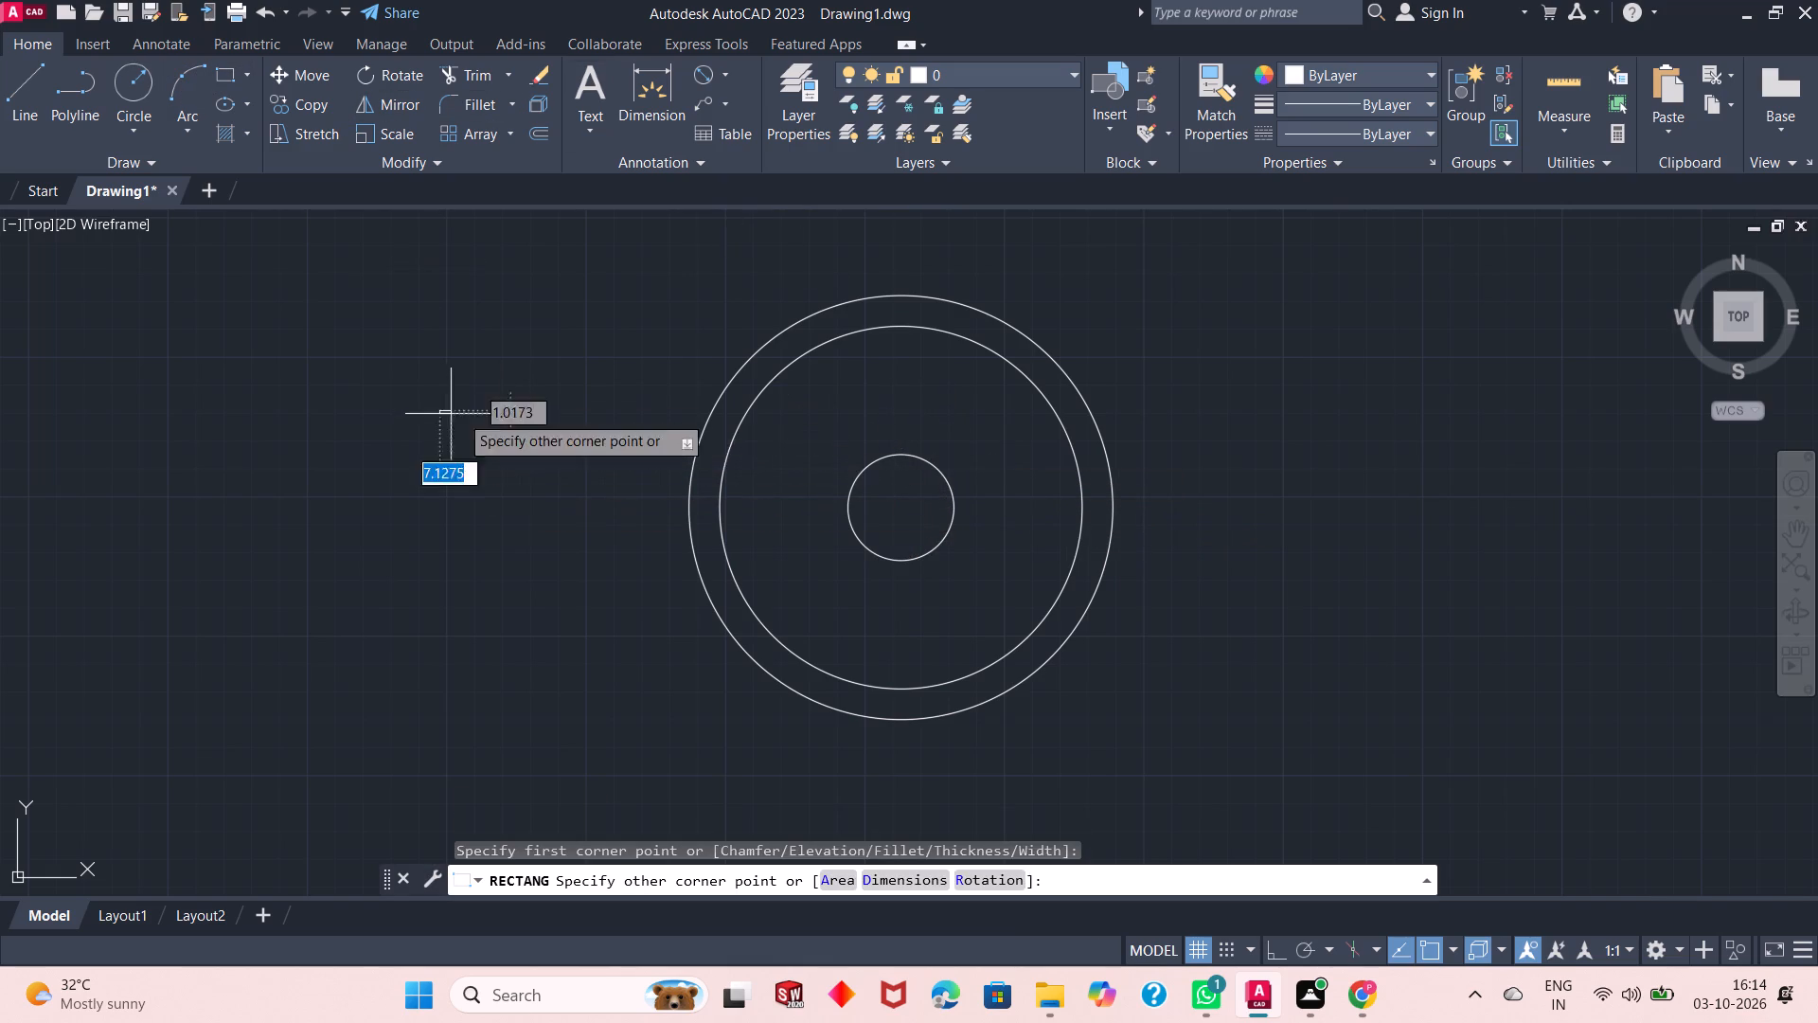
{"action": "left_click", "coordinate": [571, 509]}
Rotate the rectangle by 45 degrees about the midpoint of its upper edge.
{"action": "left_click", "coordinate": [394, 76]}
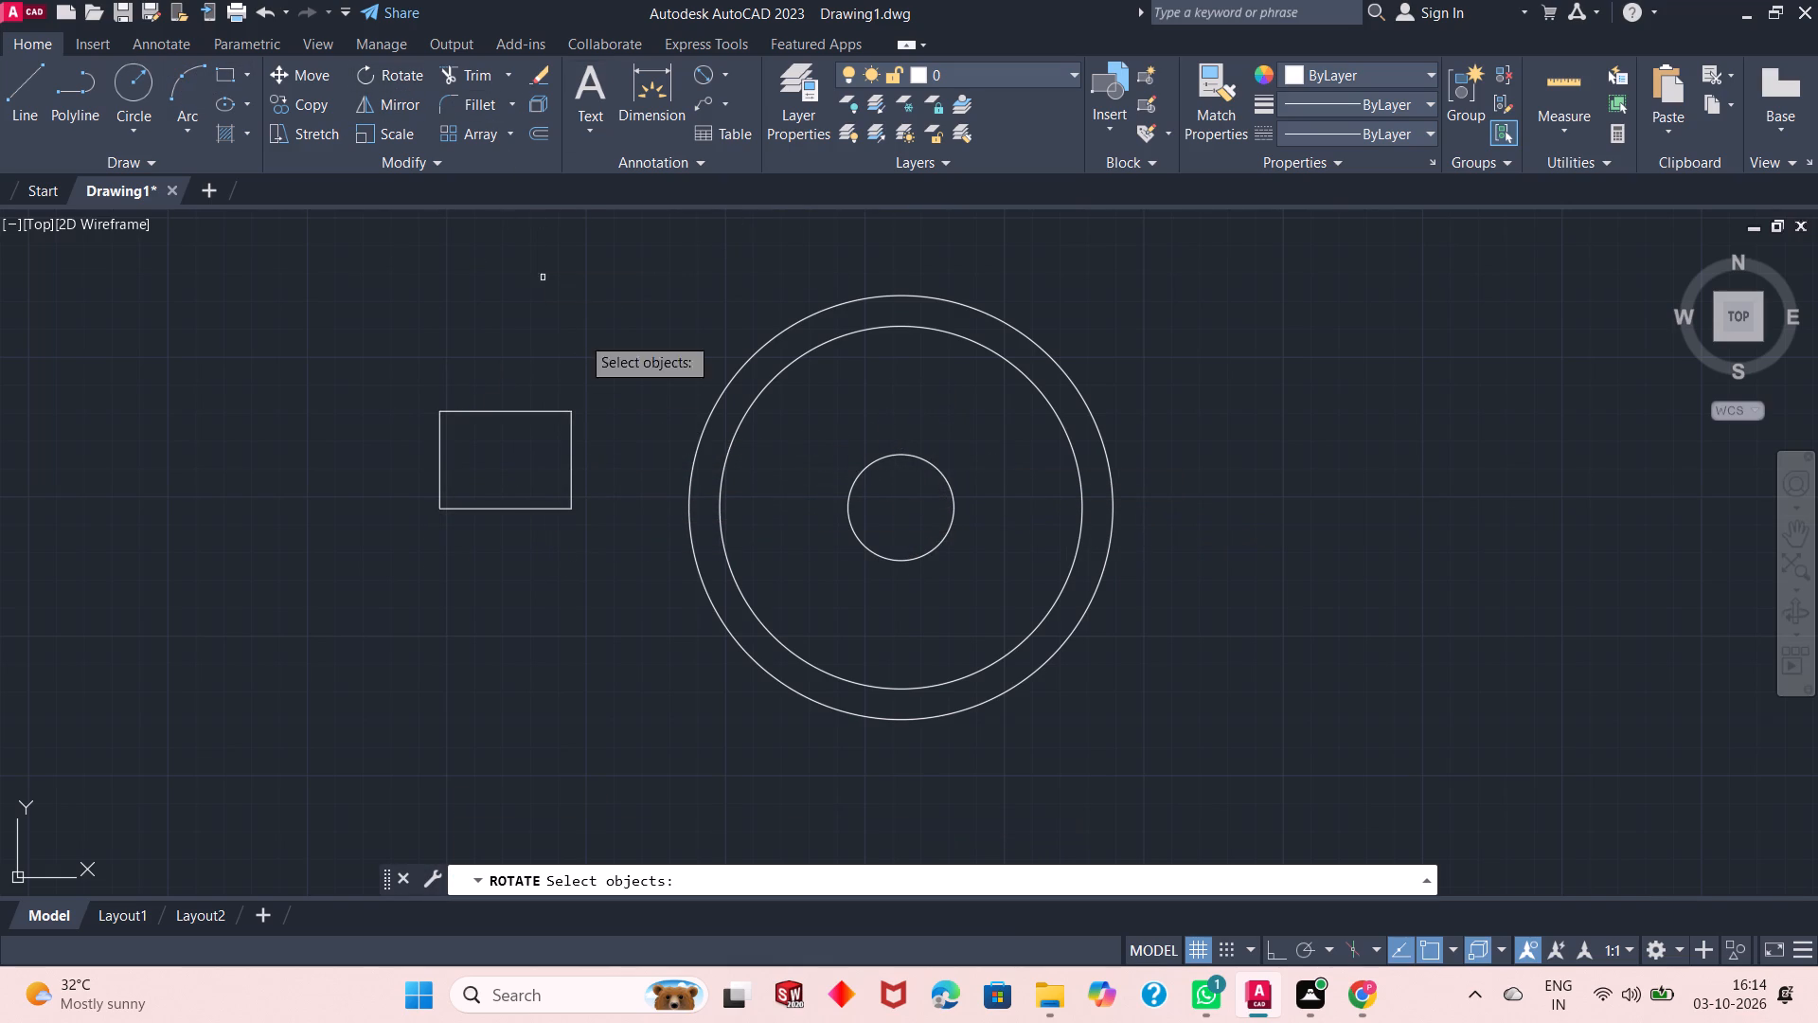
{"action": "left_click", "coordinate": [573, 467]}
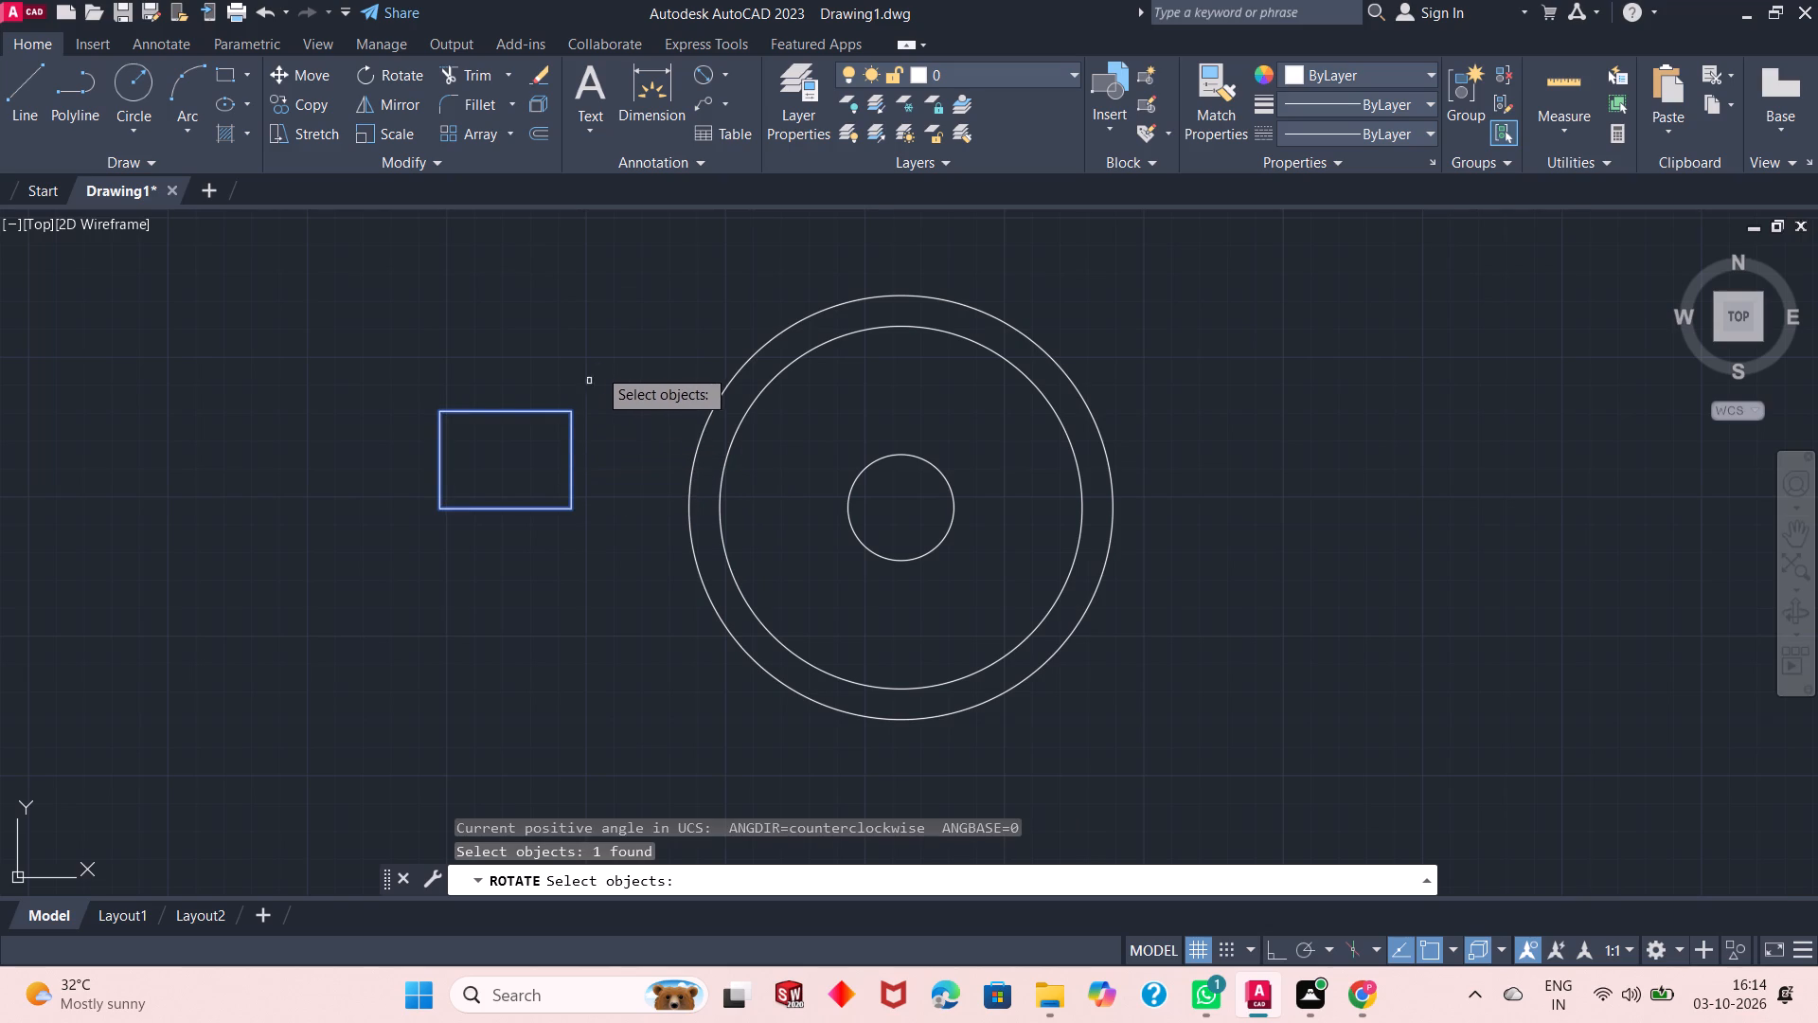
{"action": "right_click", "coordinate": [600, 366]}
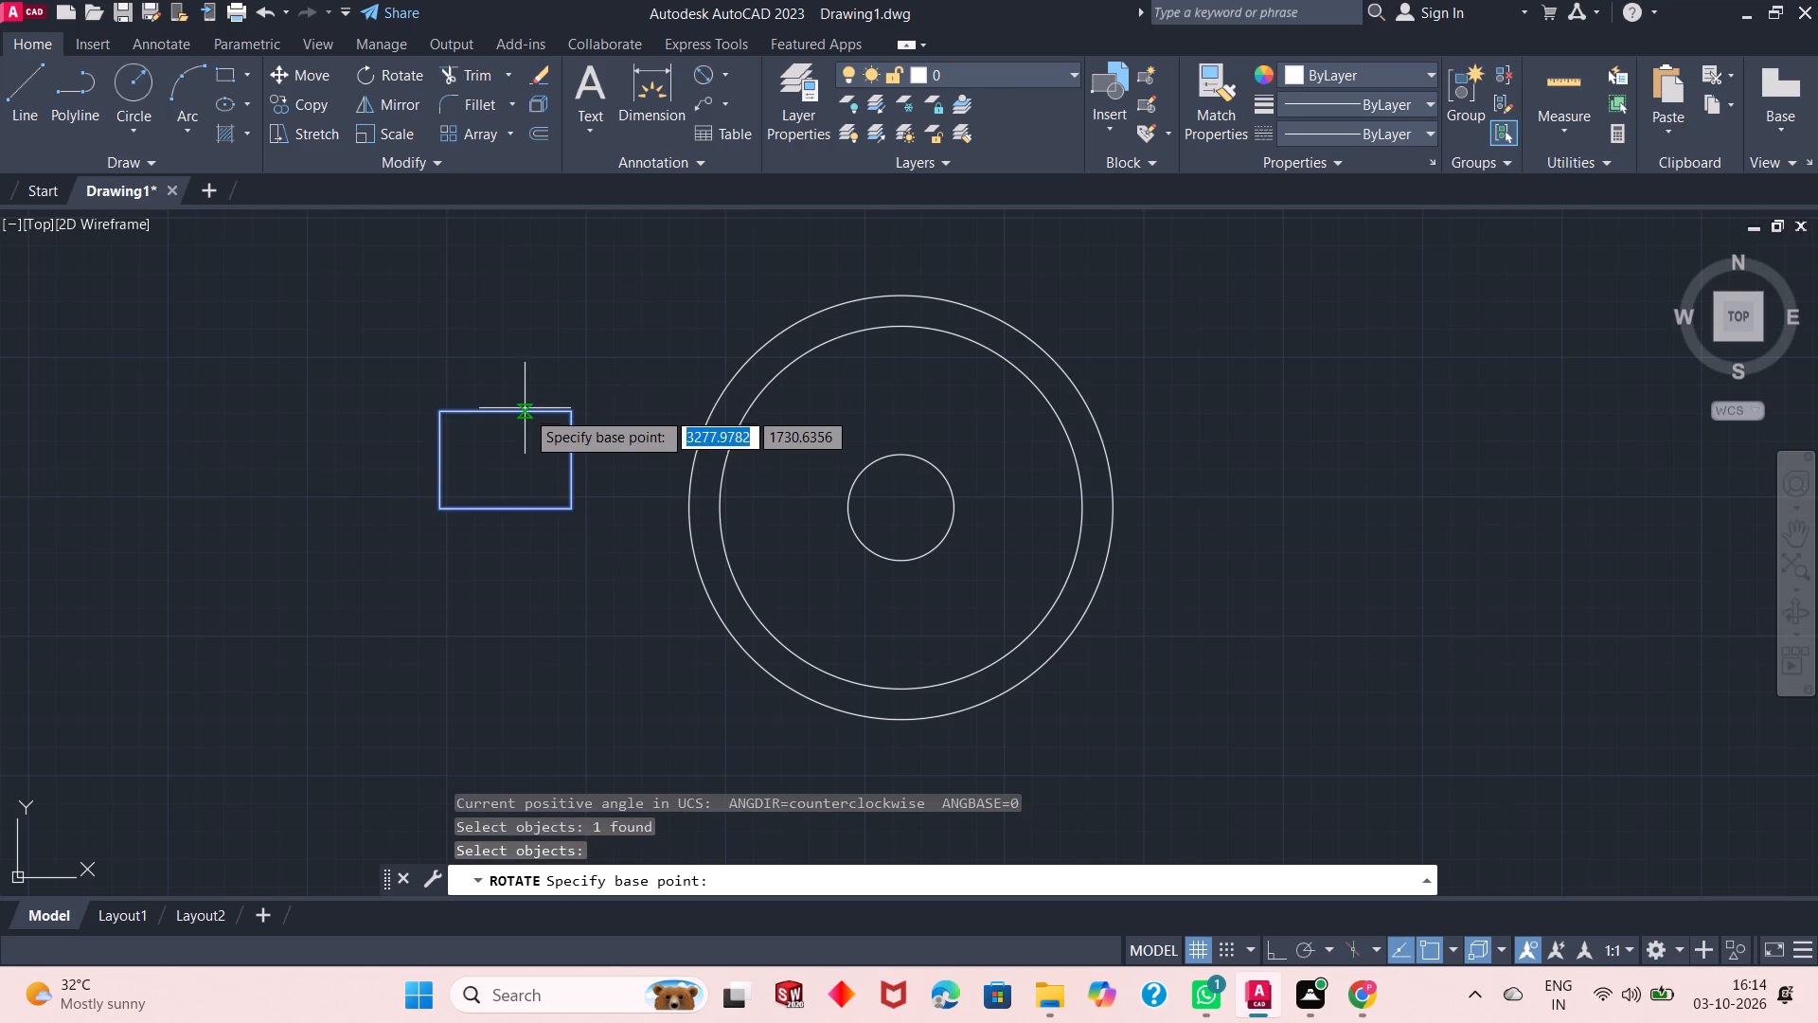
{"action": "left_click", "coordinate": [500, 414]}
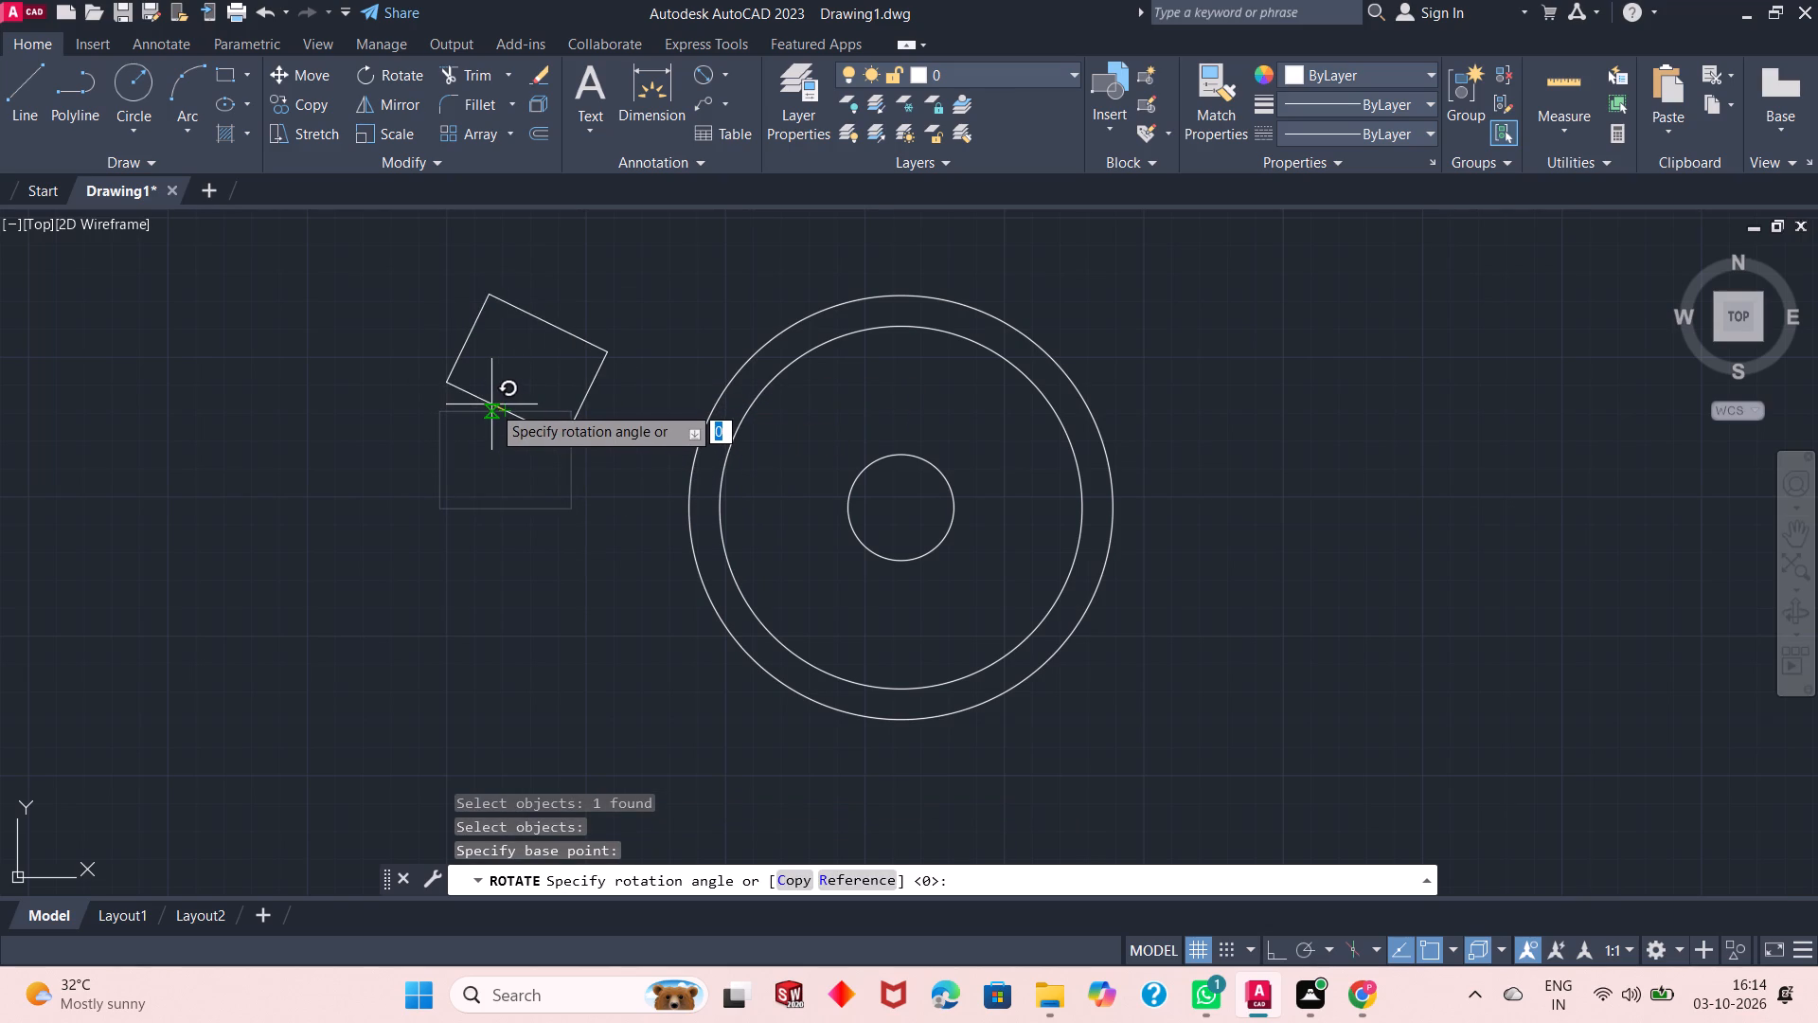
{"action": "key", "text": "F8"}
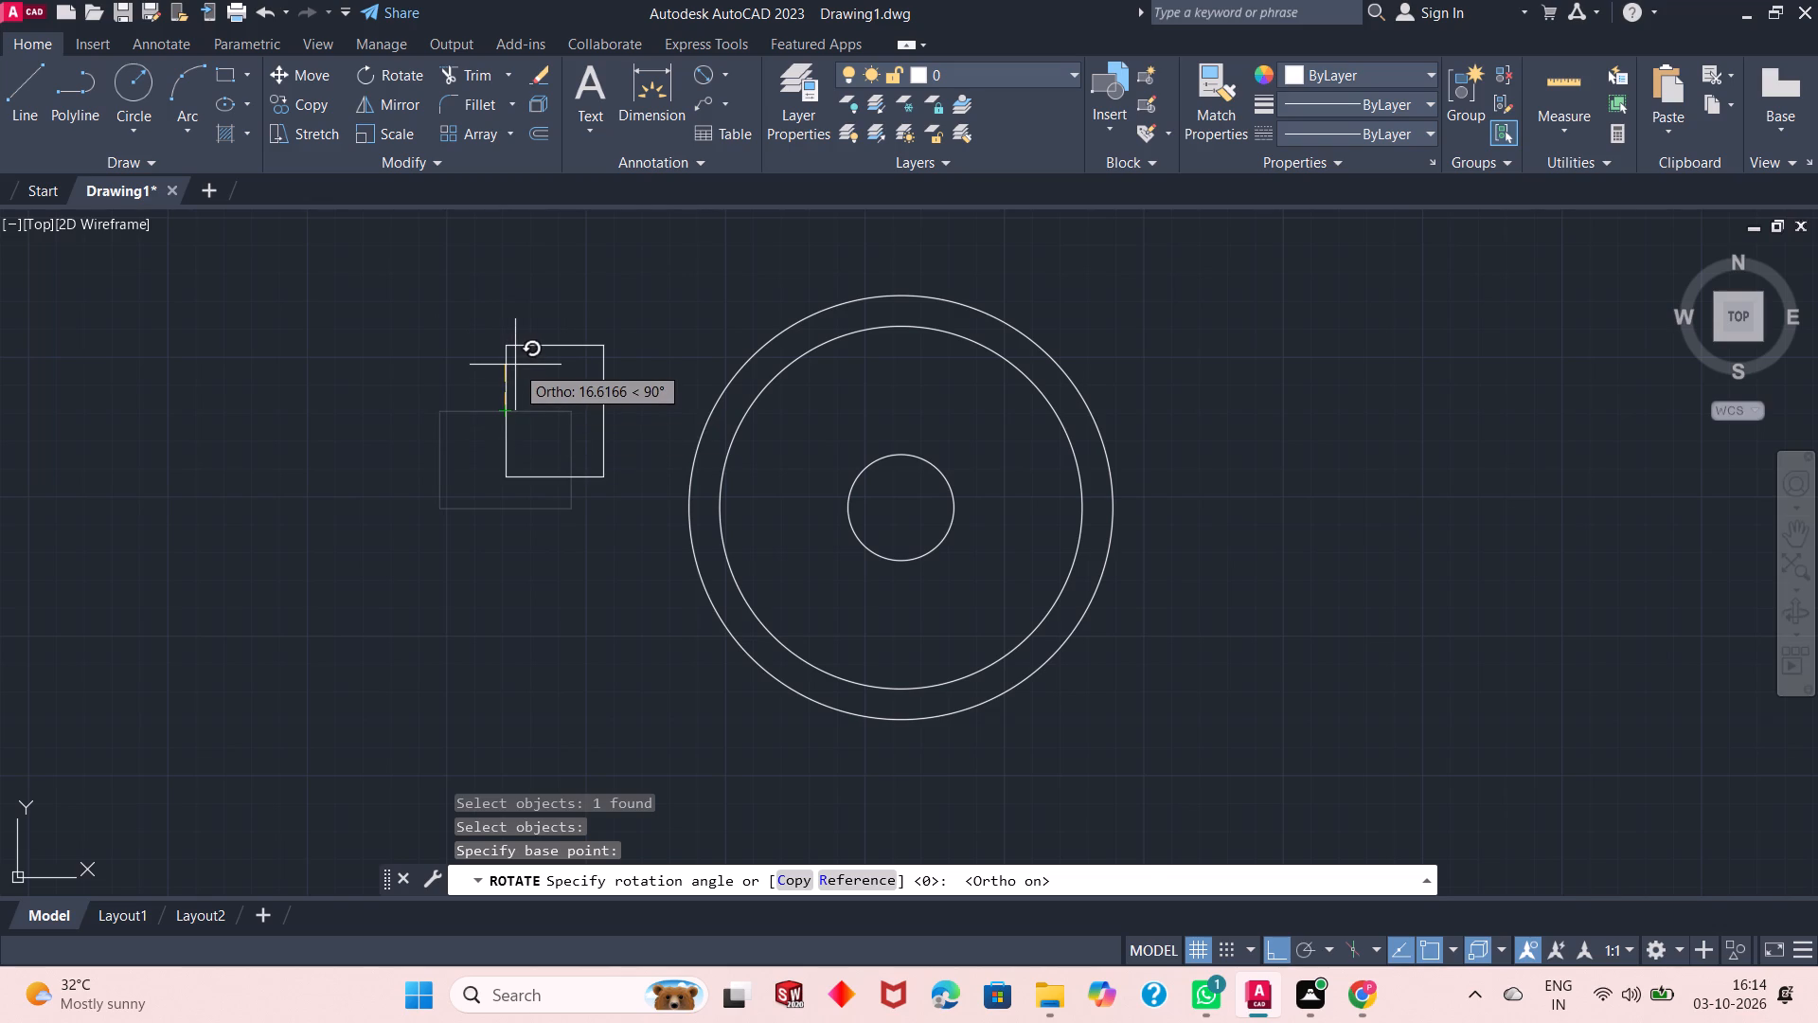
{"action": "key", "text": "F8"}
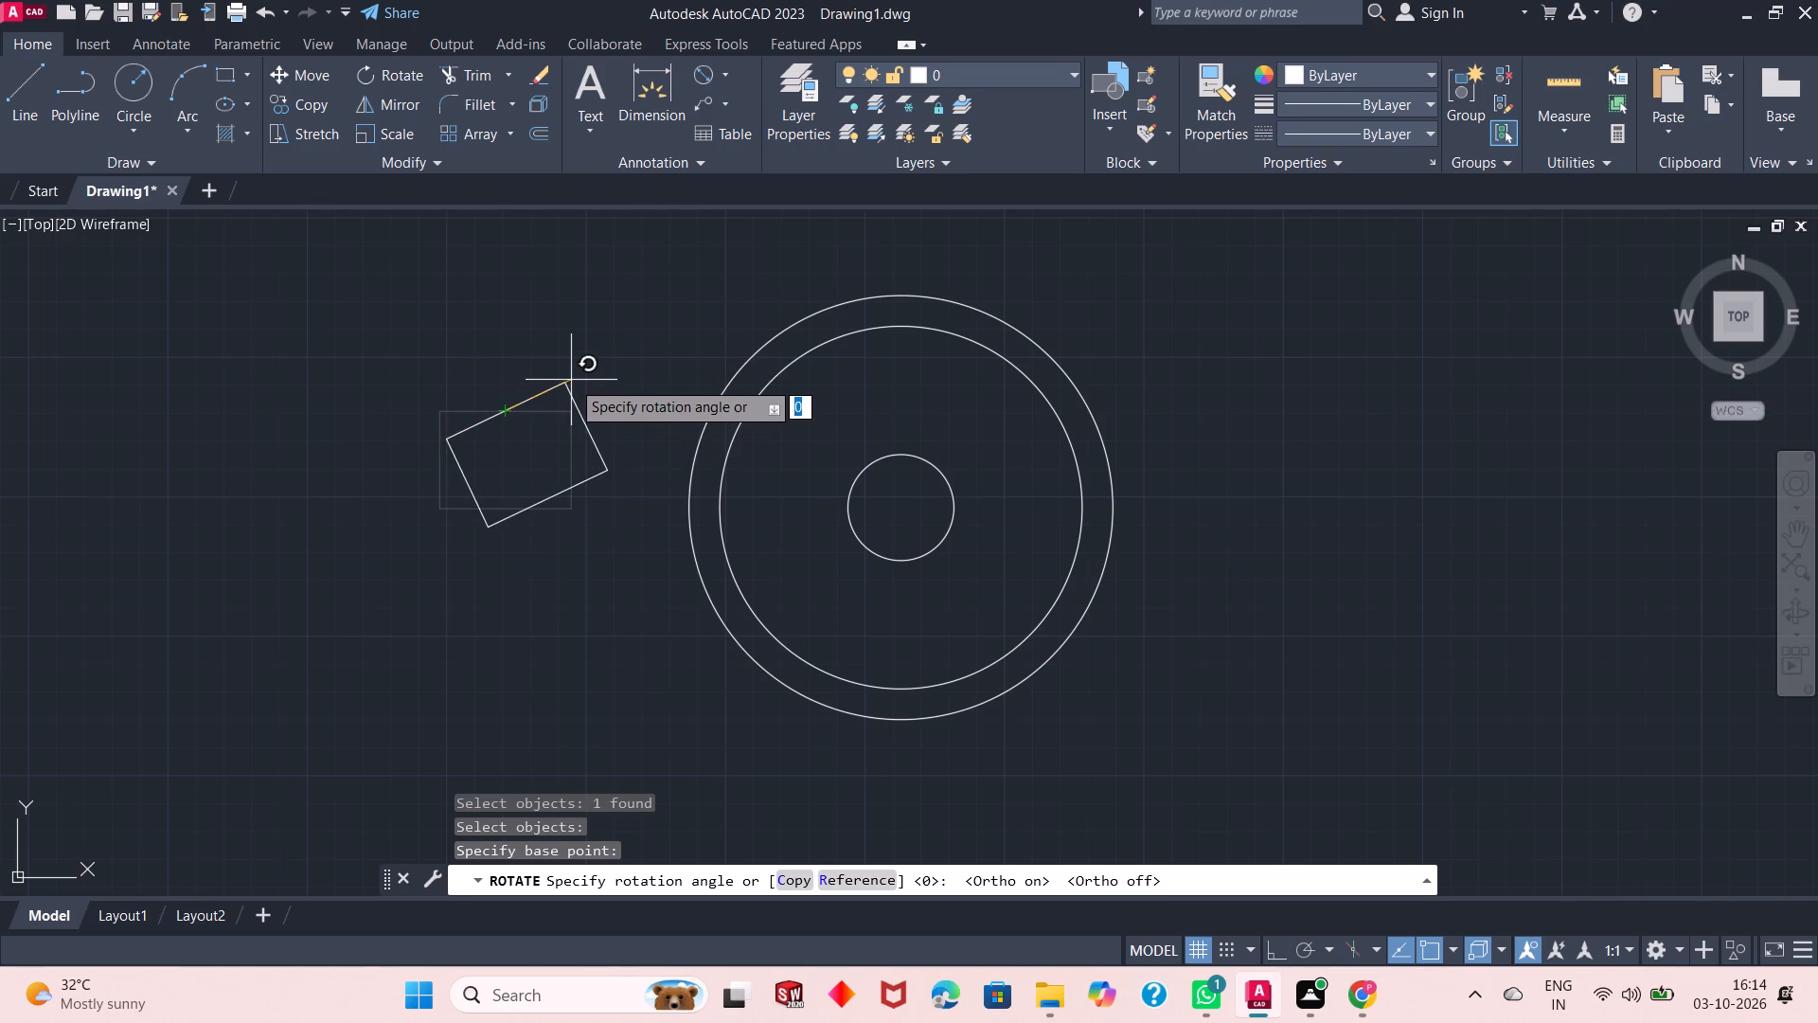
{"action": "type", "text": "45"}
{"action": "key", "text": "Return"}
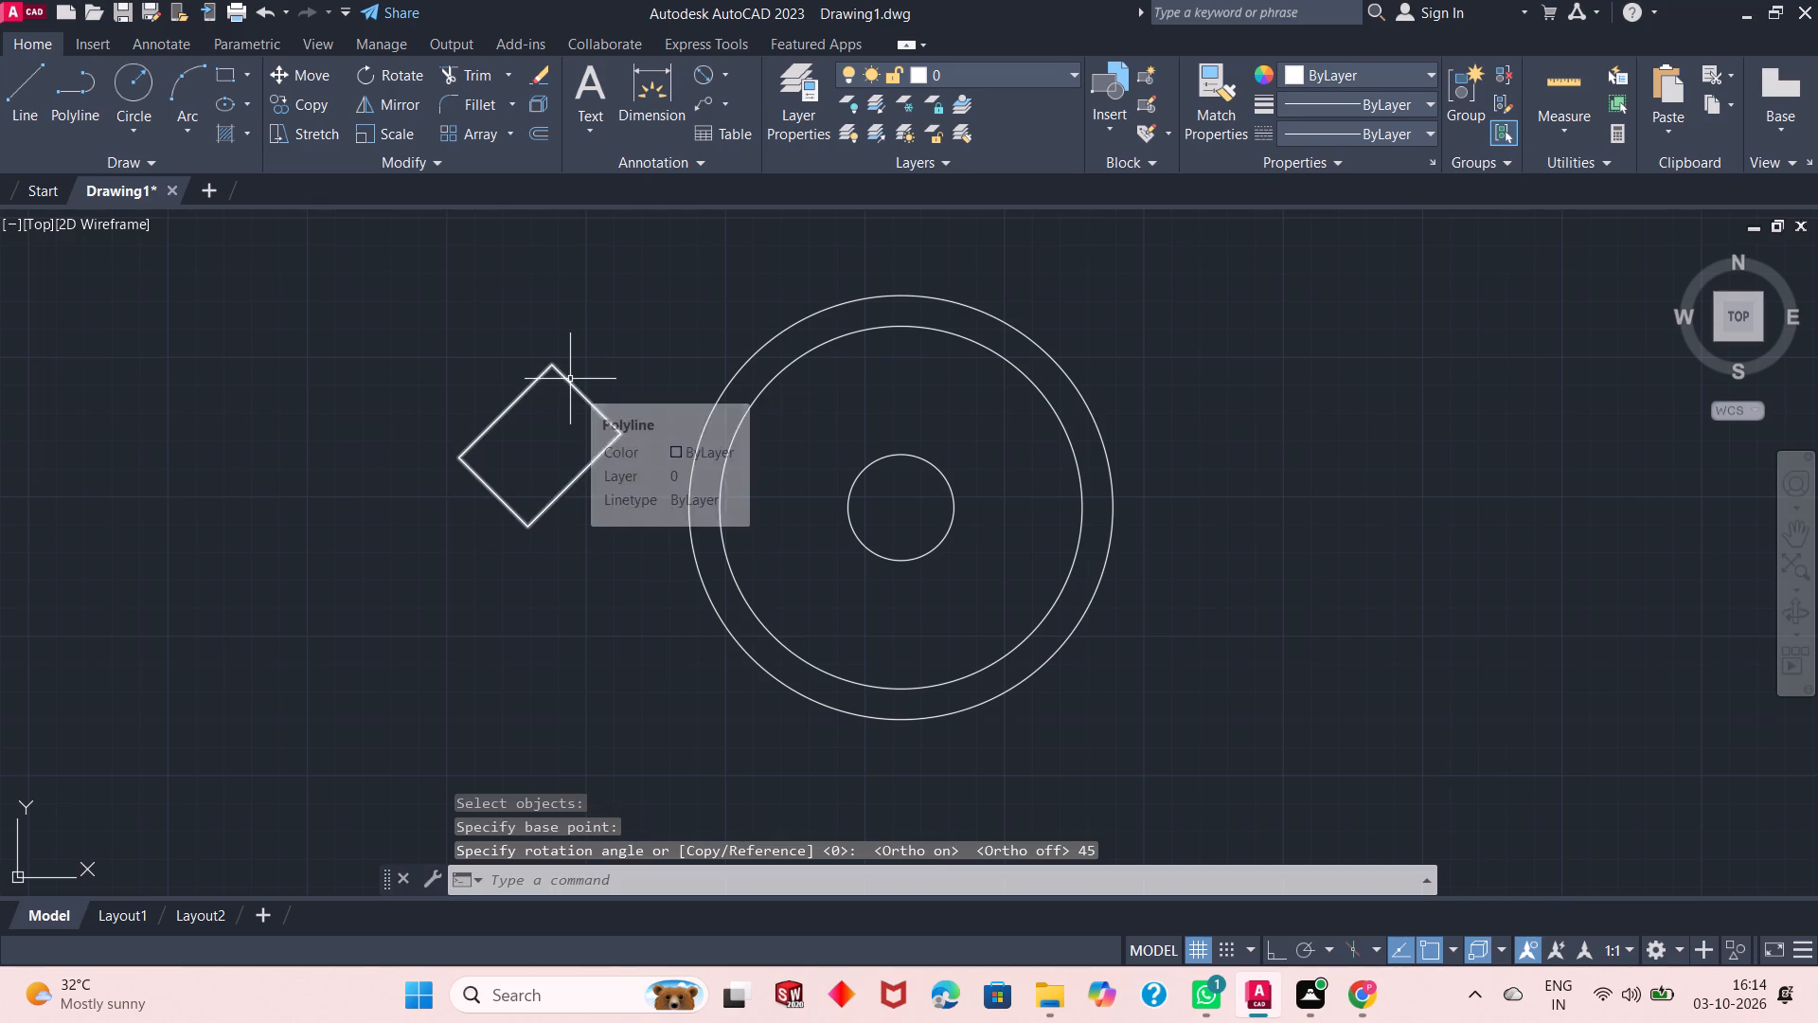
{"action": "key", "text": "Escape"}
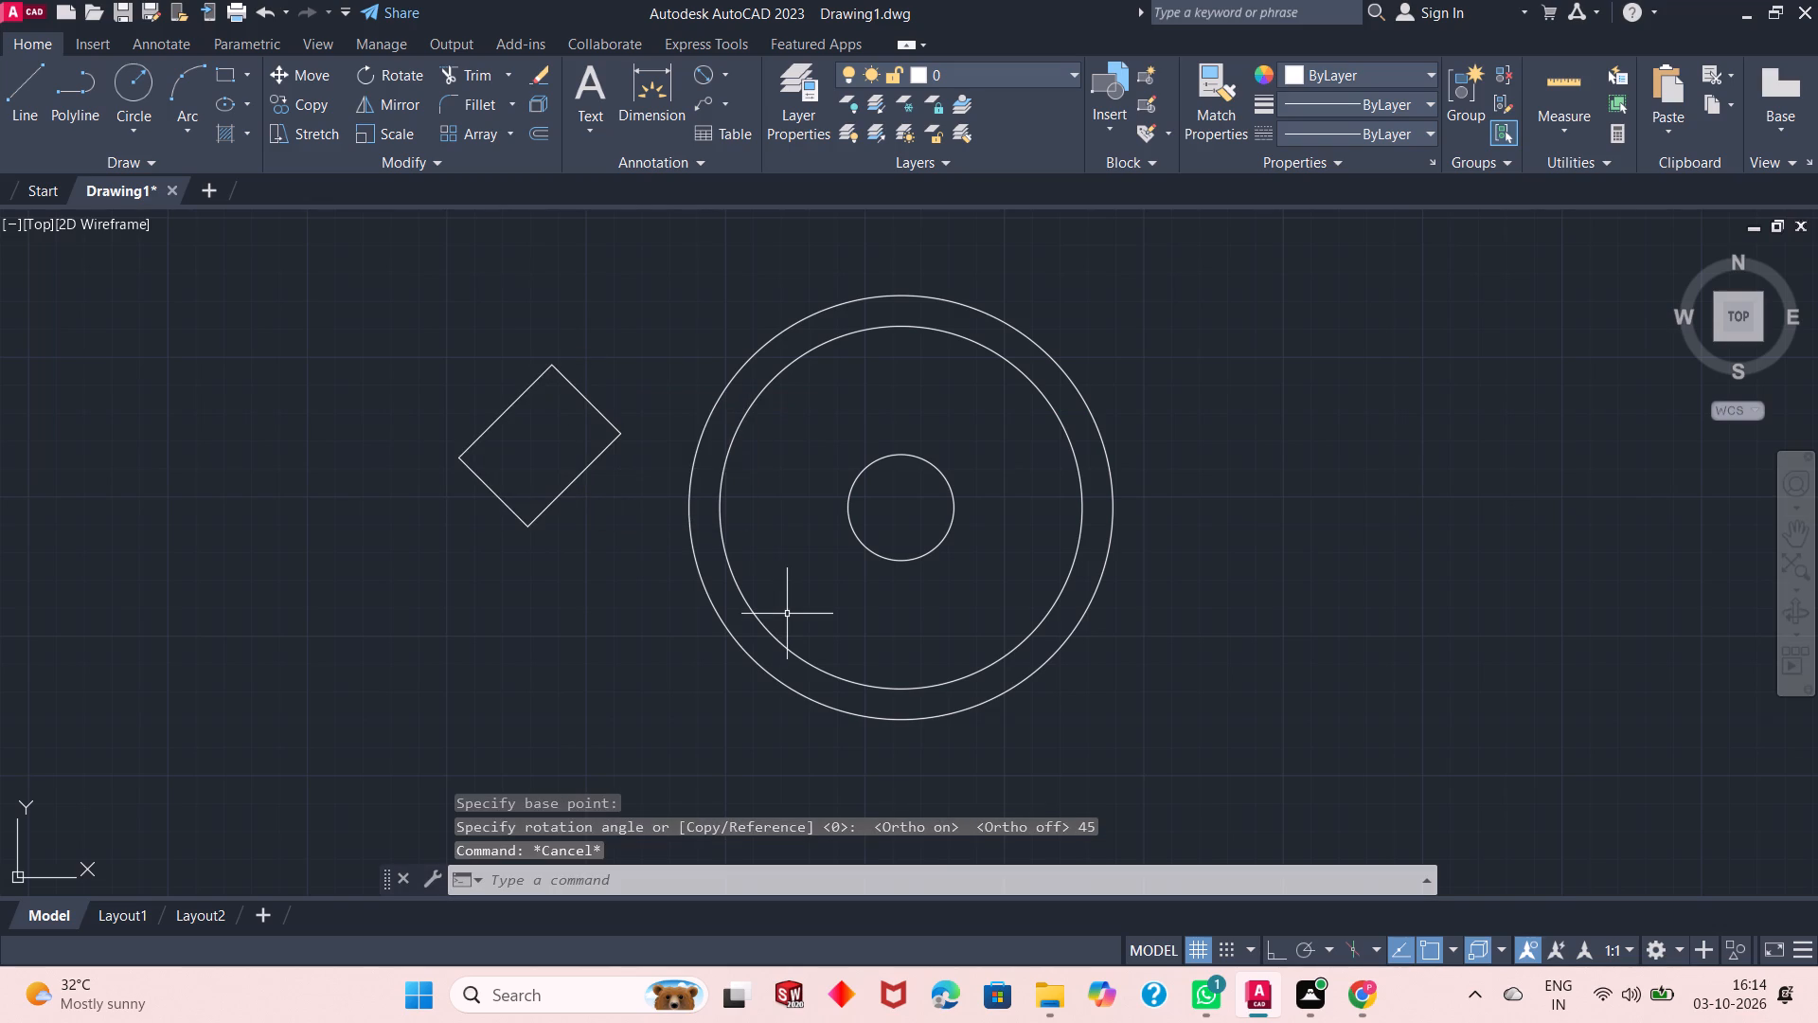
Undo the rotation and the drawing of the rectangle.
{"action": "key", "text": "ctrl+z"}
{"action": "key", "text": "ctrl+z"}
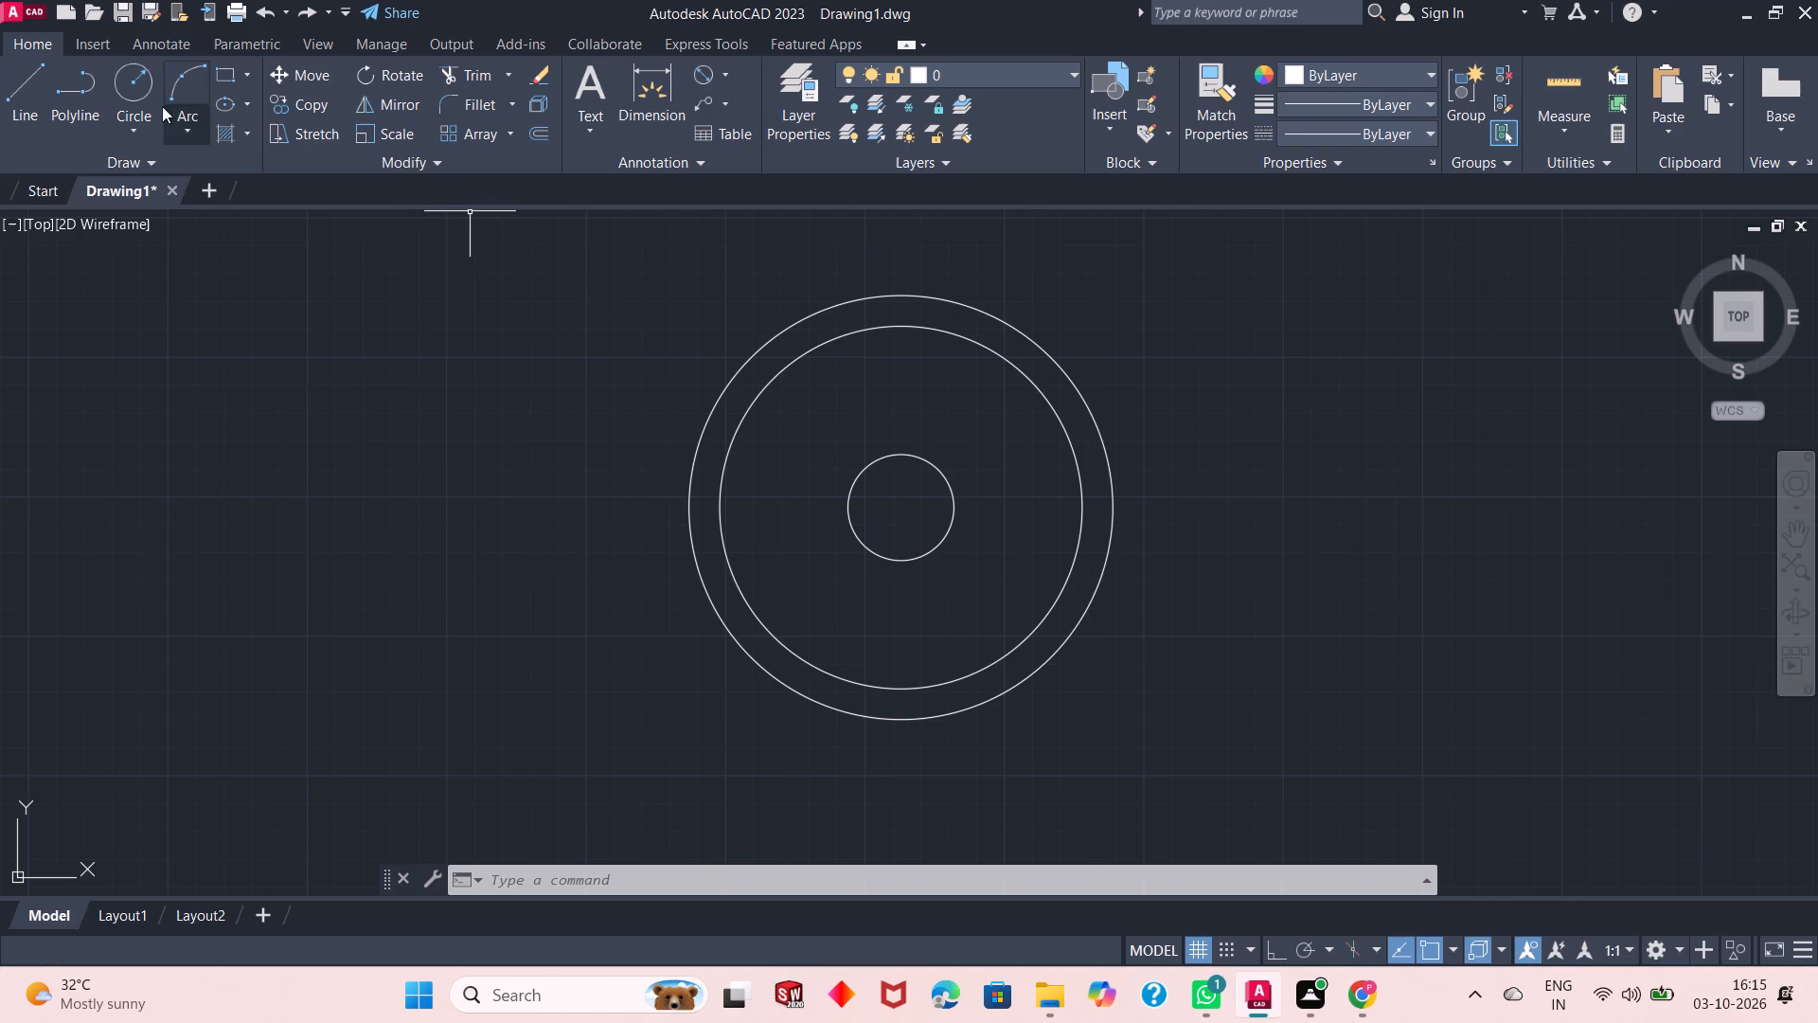
Draw a line of length 9 from the common centre of the circles toward the upper right at 45 degrees.
{"action": "left_click", "coordinate": [35, 108]}
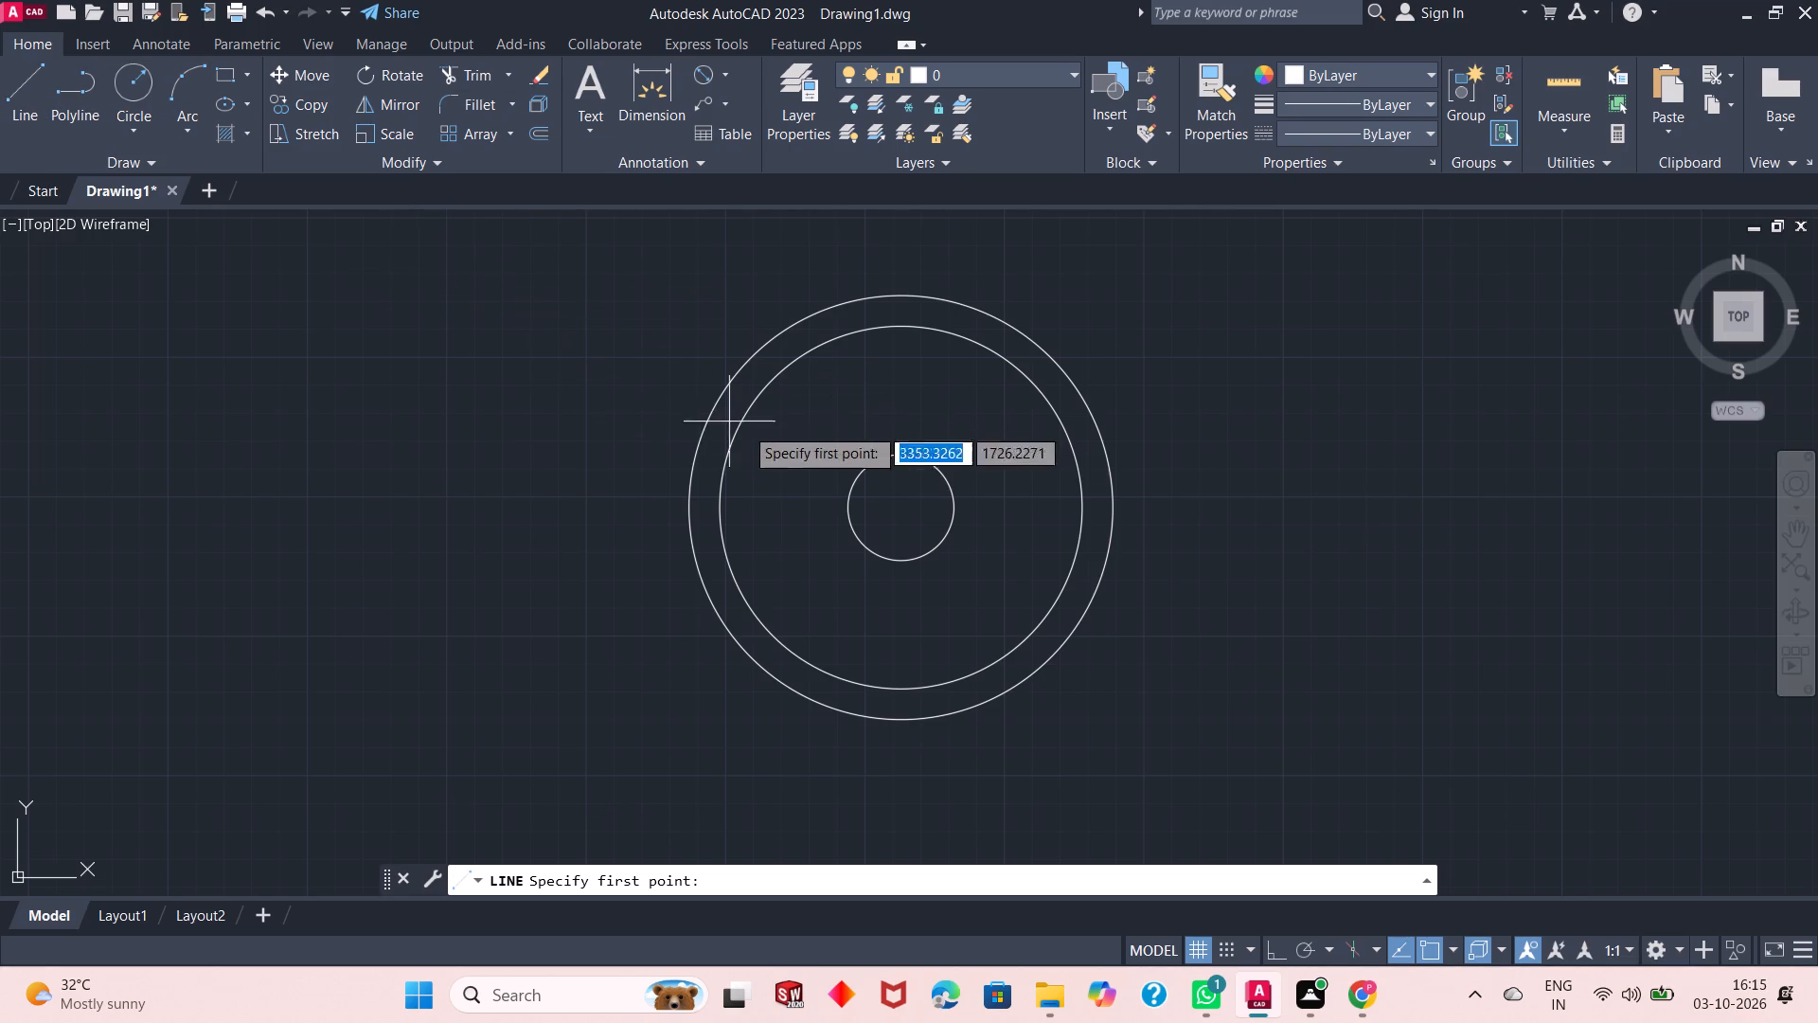
{"action": "left_click", "coordinate": [906, 511]}
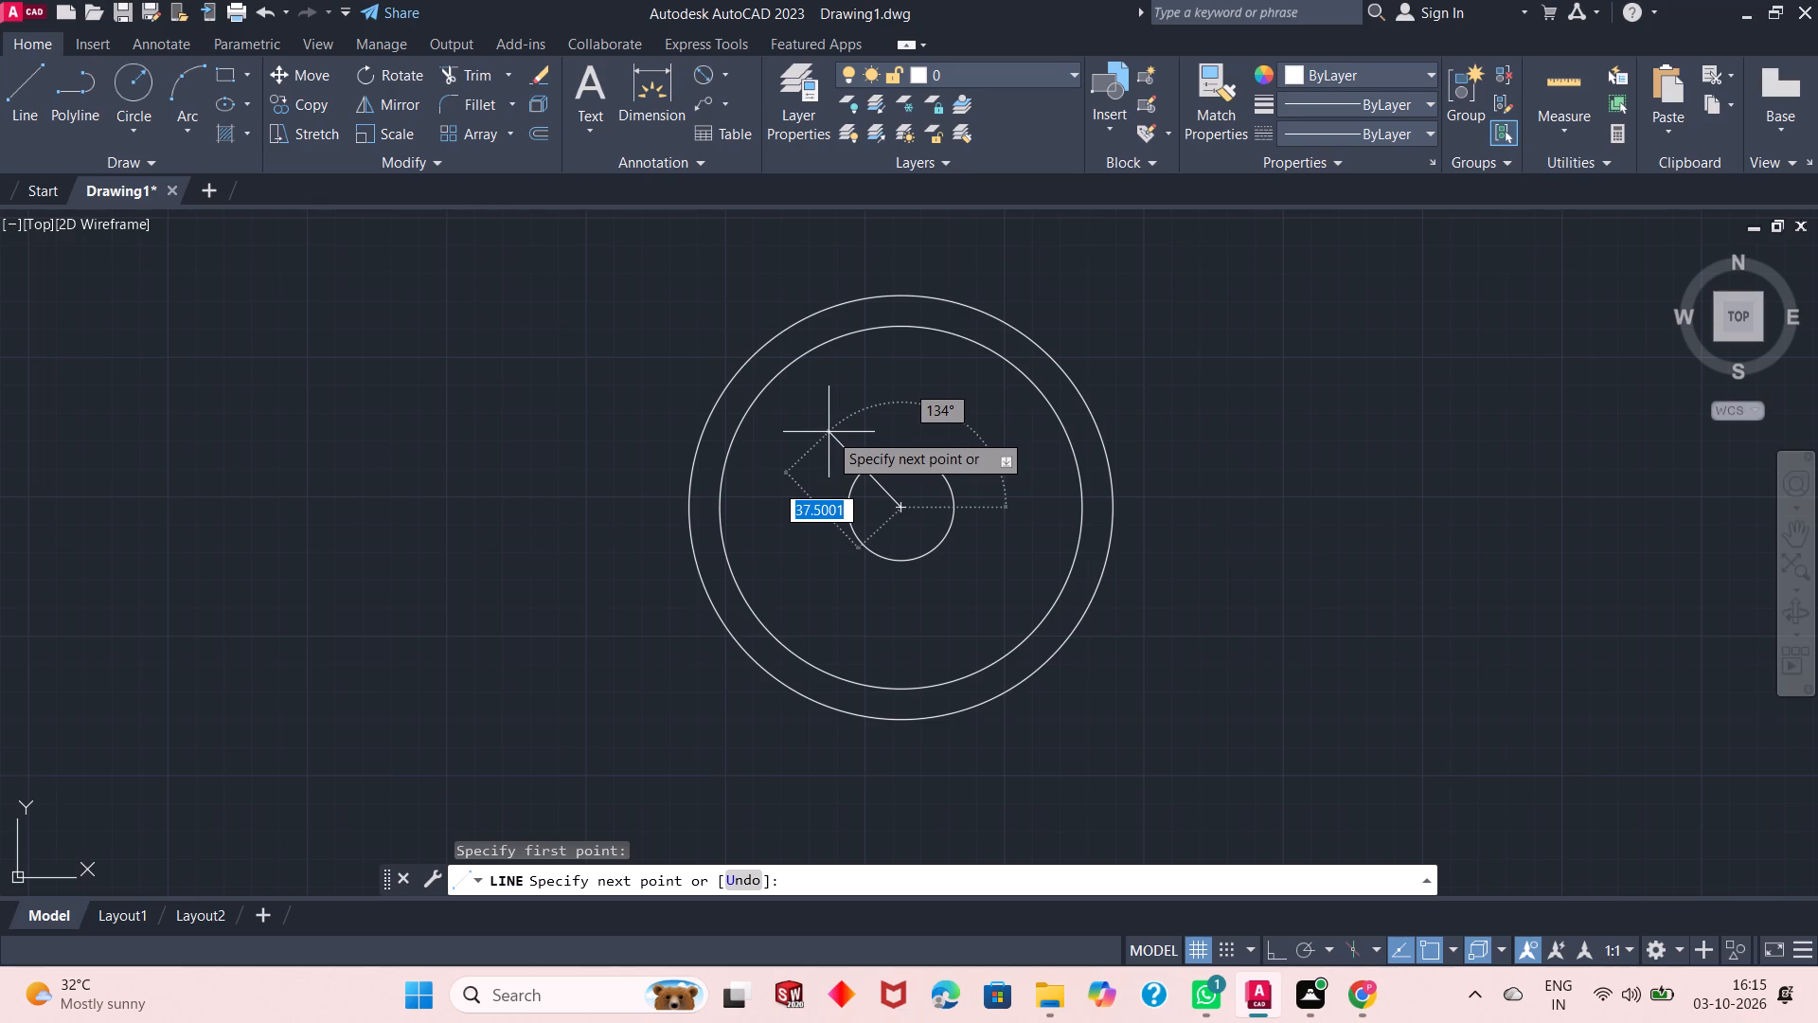
{"action": "key", "text": "9"}
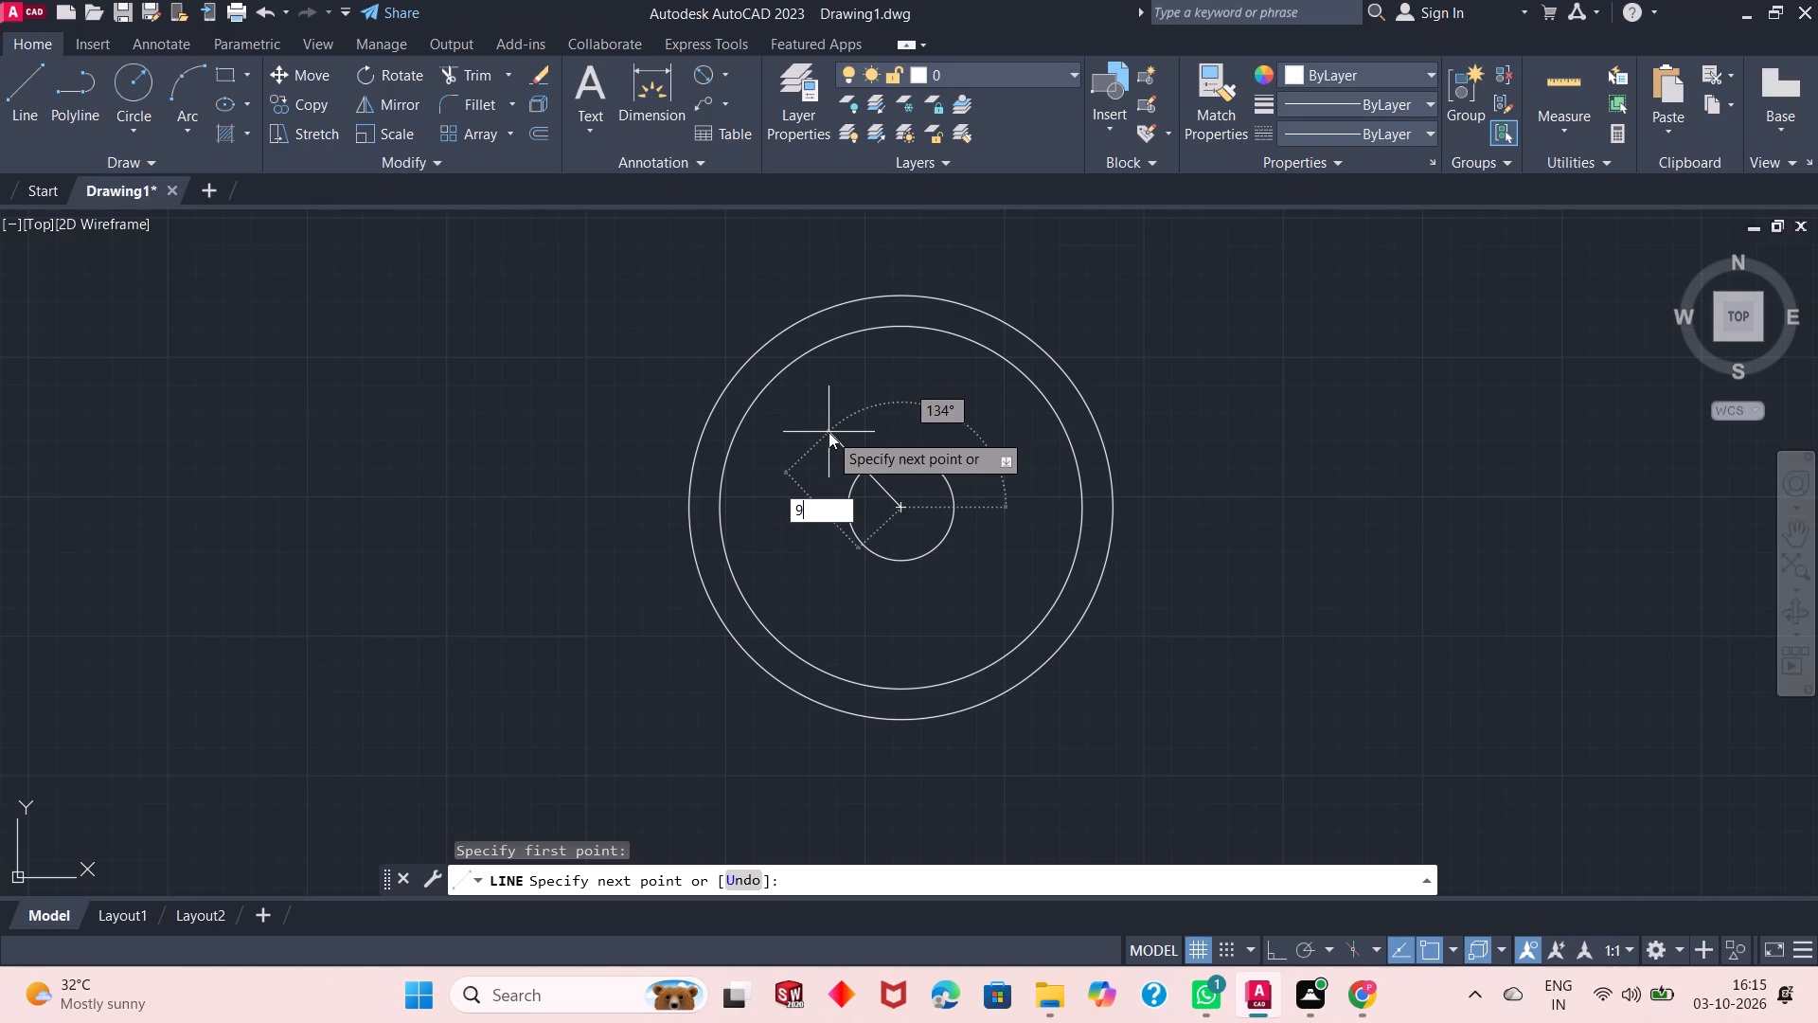
{"action": "key", "text": "Tab"}
{"action": "type", "text": "45"}
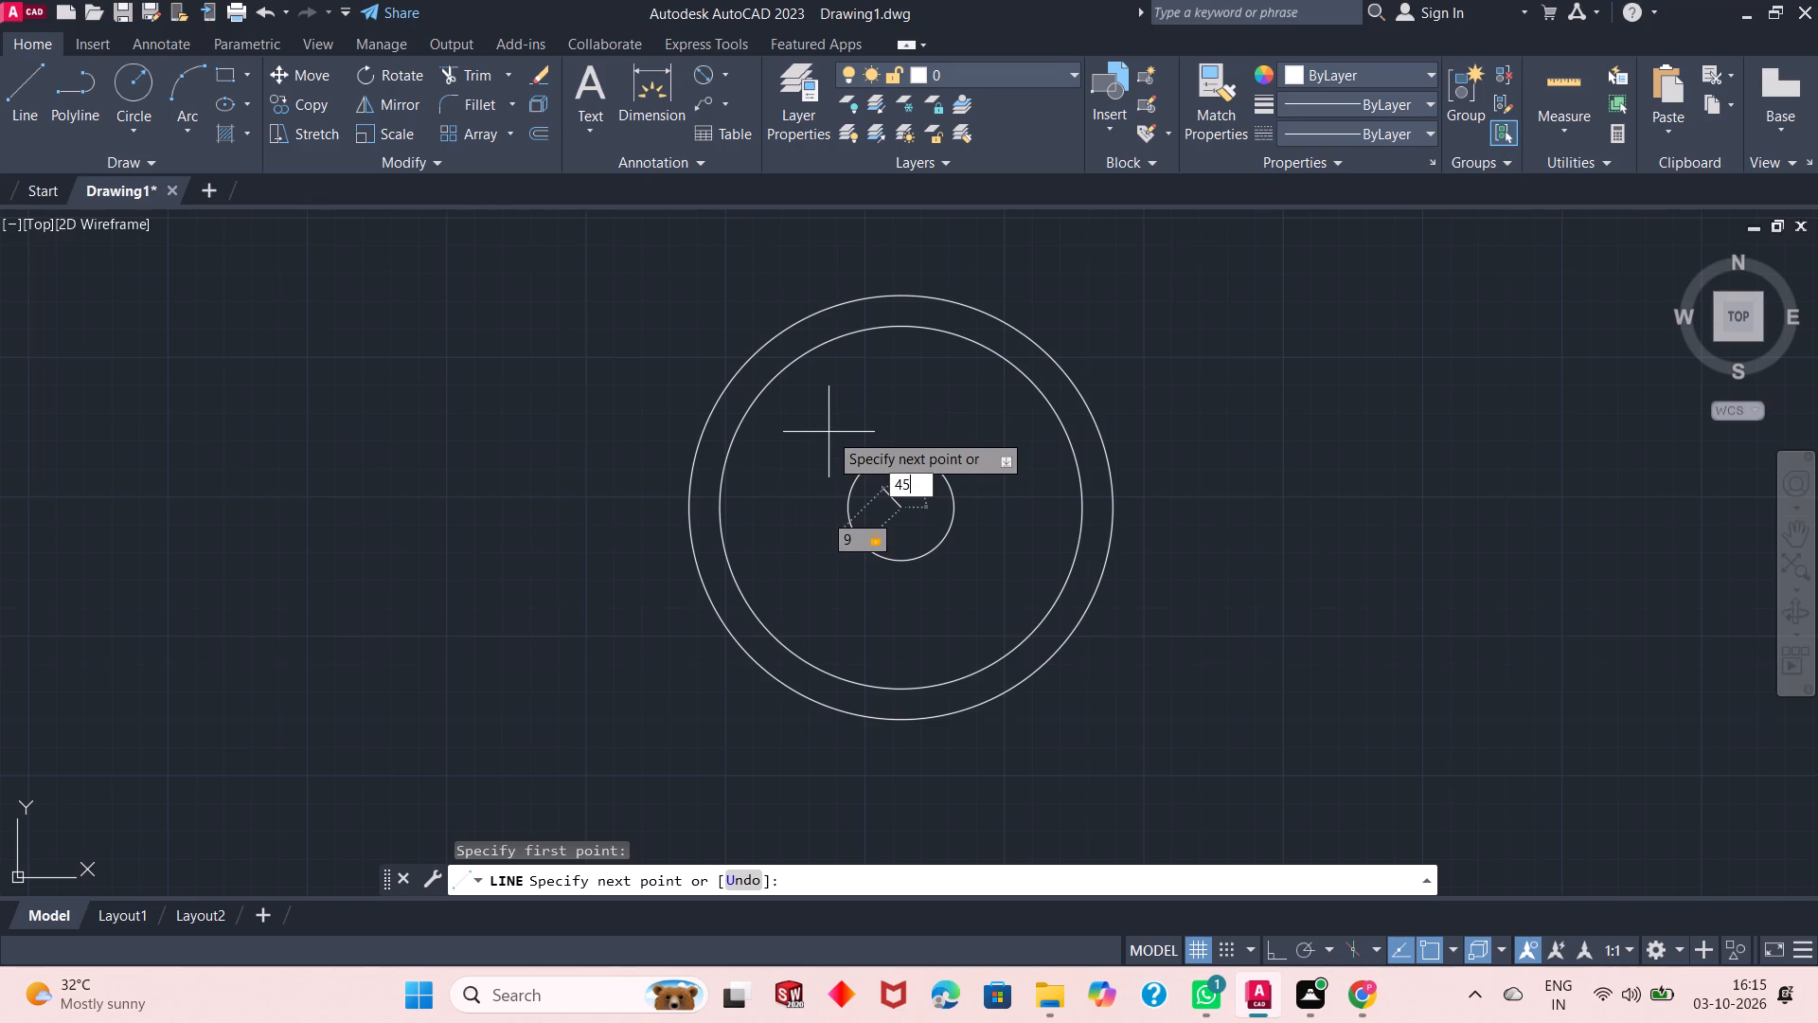
{"action": "key", "text": "Return"}
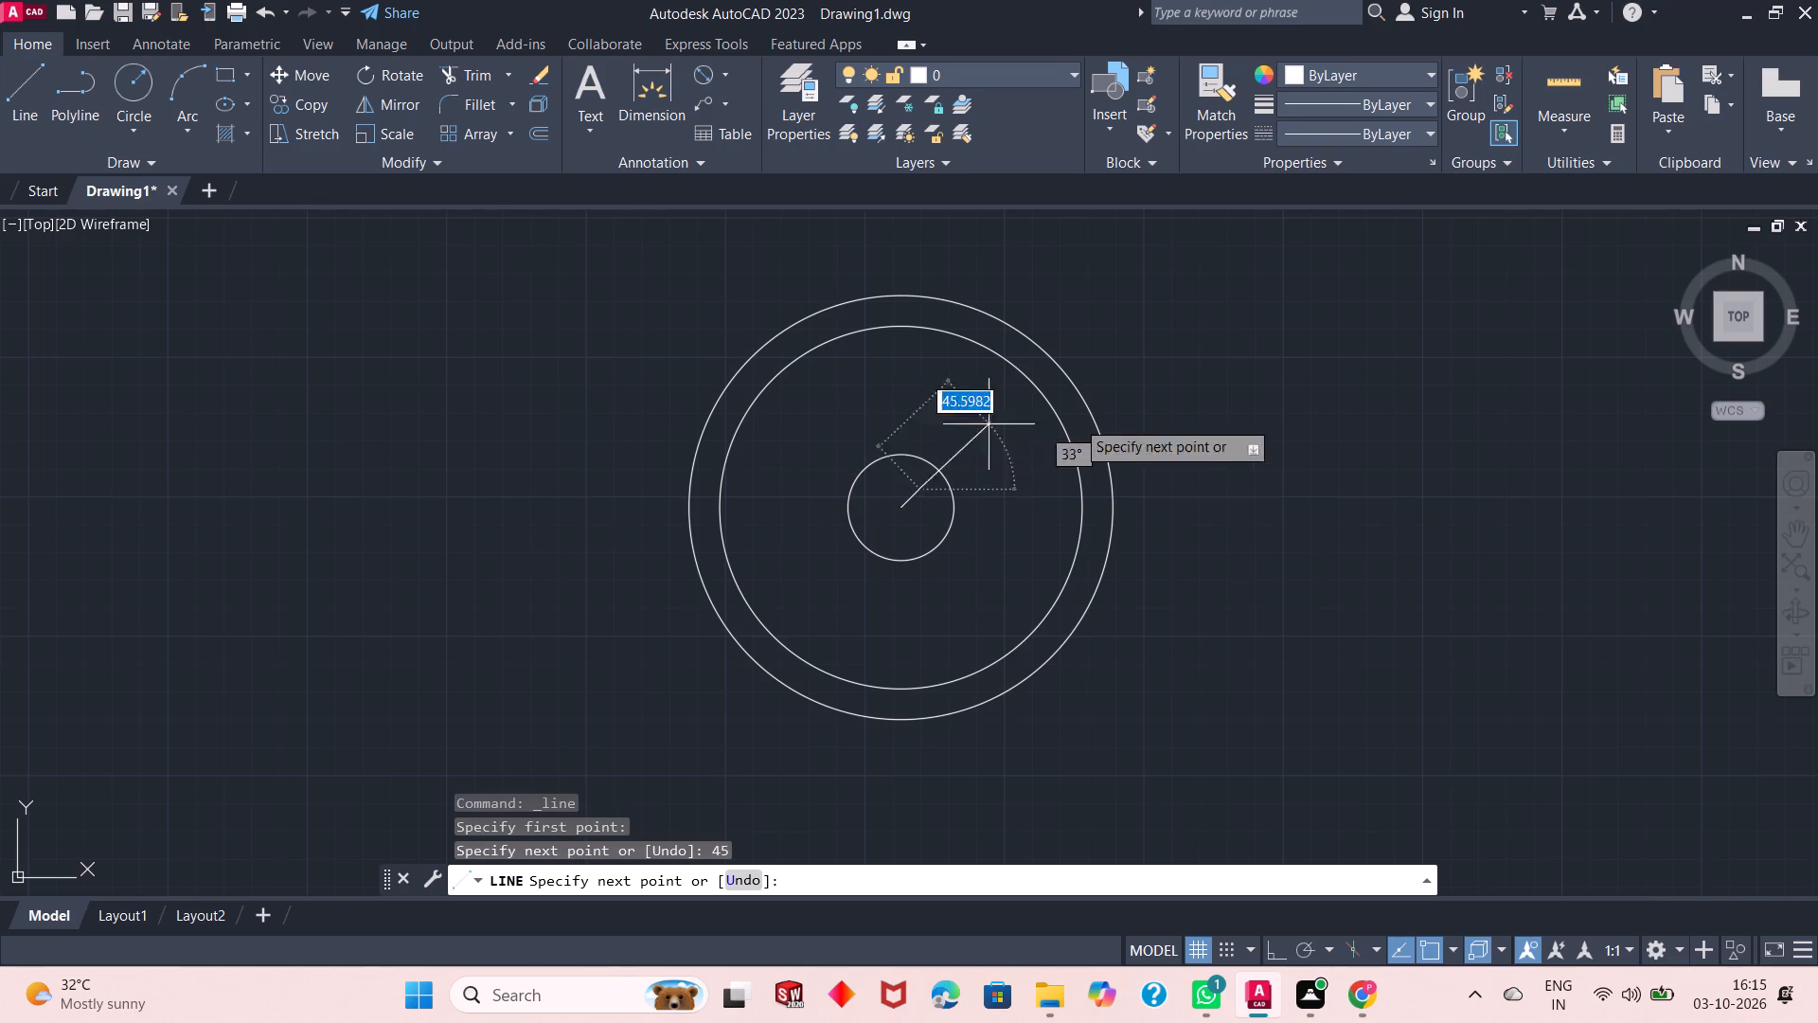
{"action": "scroll", "coordinate": [930, 488], "scroll_direction": "down", "scroll_amount": 3}
{"action": "scroll", "coordinate": [930, 489], "scroll_direction": "up", "scroll_amount": 1}
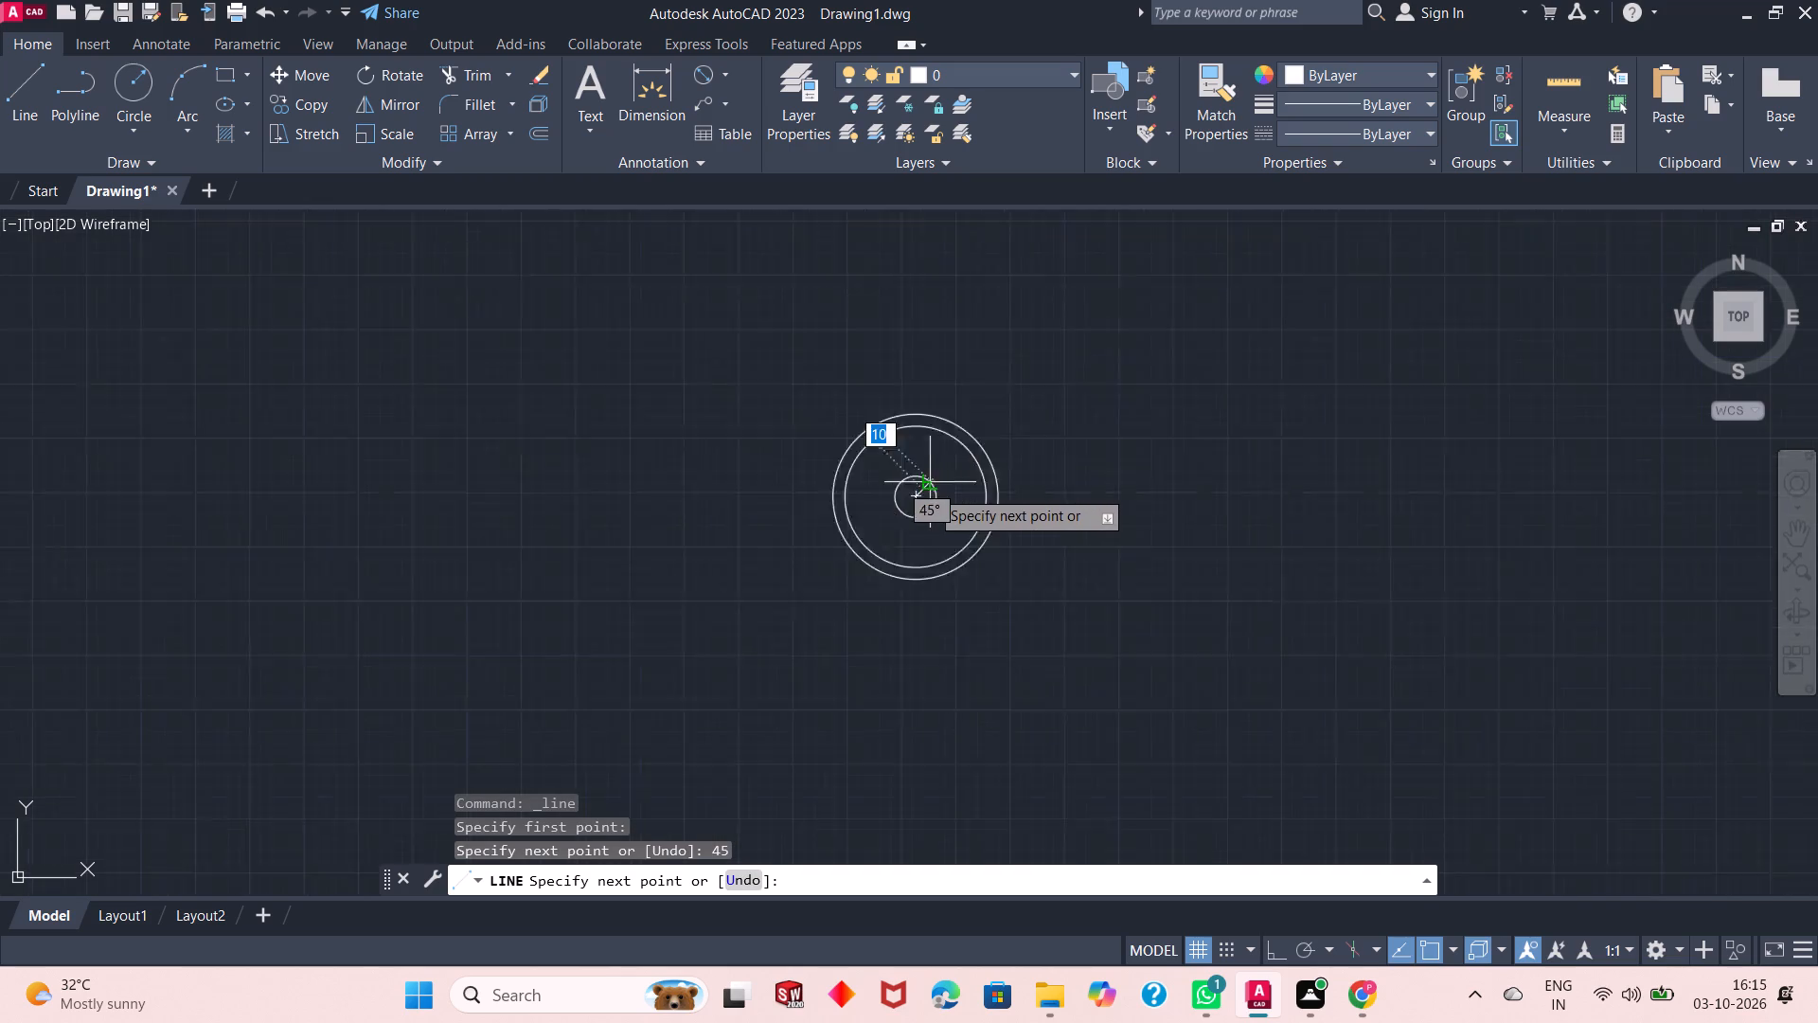
{"action": "scroll", "coordinate": [930, 489], "scroll_direction": "up", "scroll_amount": 5}
{"action": "scroll", "coordinate": [934, 447], "scroll_direction": "down", "scroll_amount": 1}
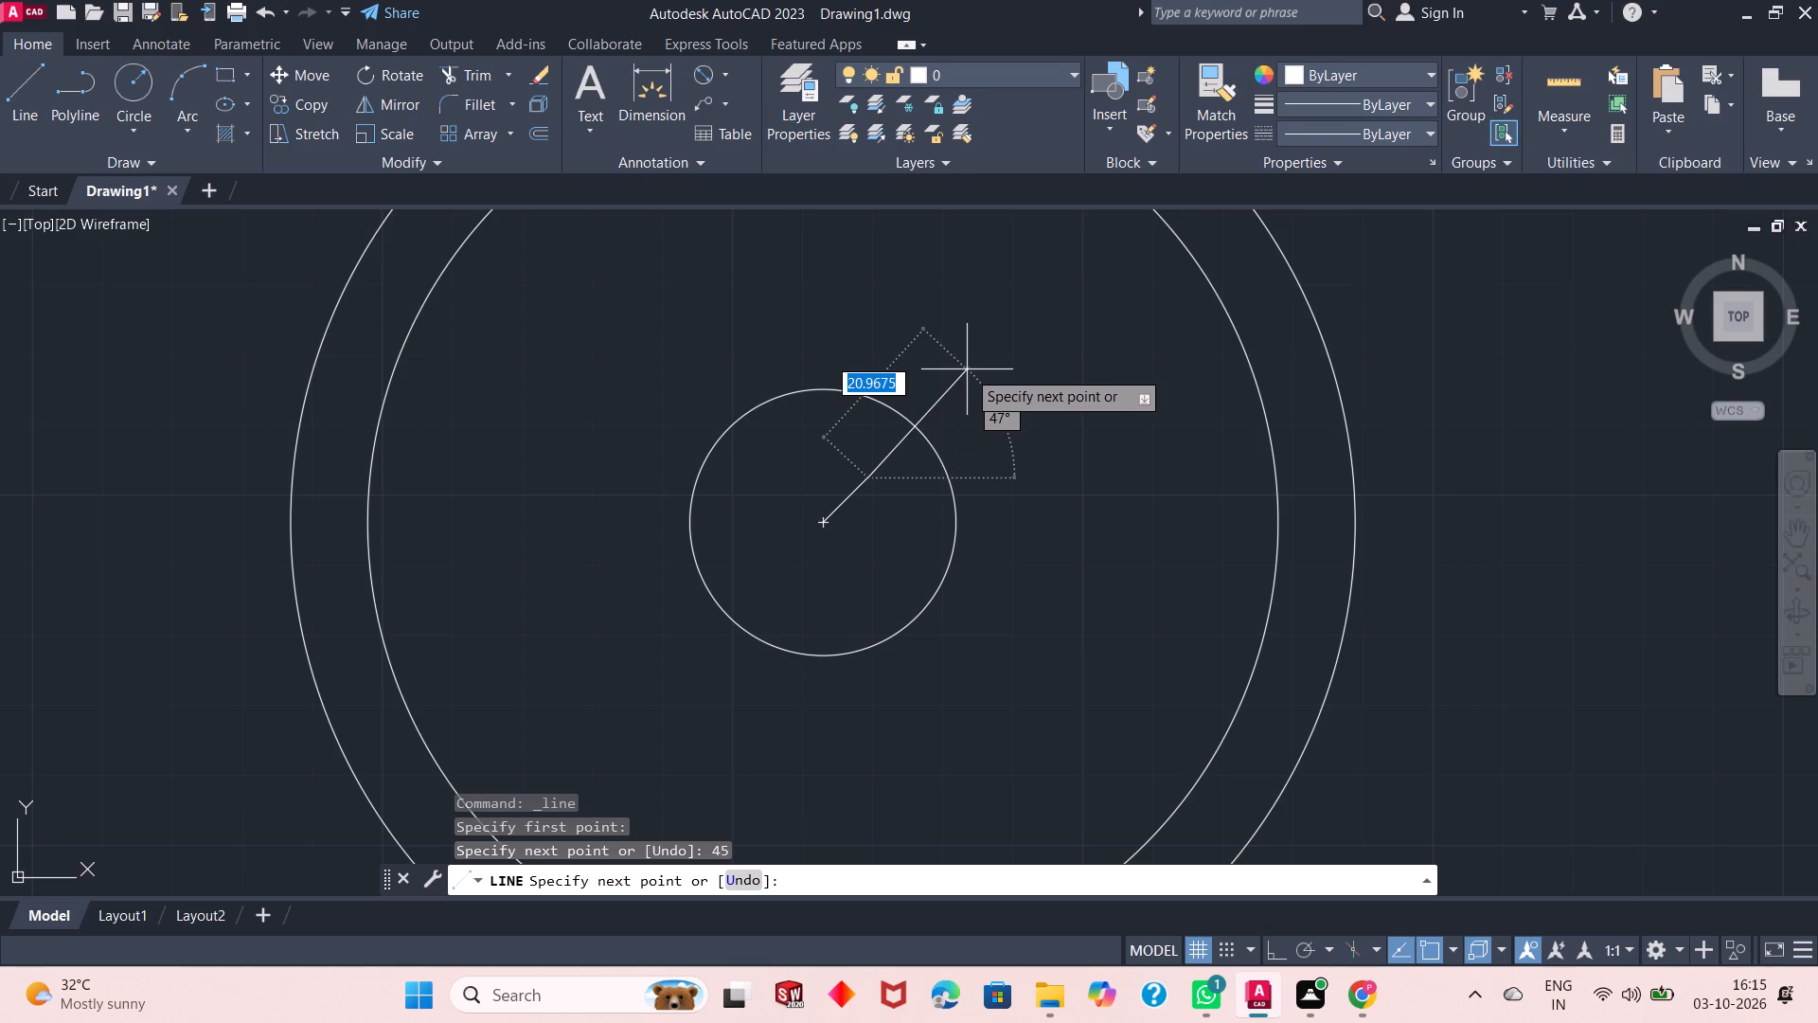
{"action": "key", "text": "Escape"}
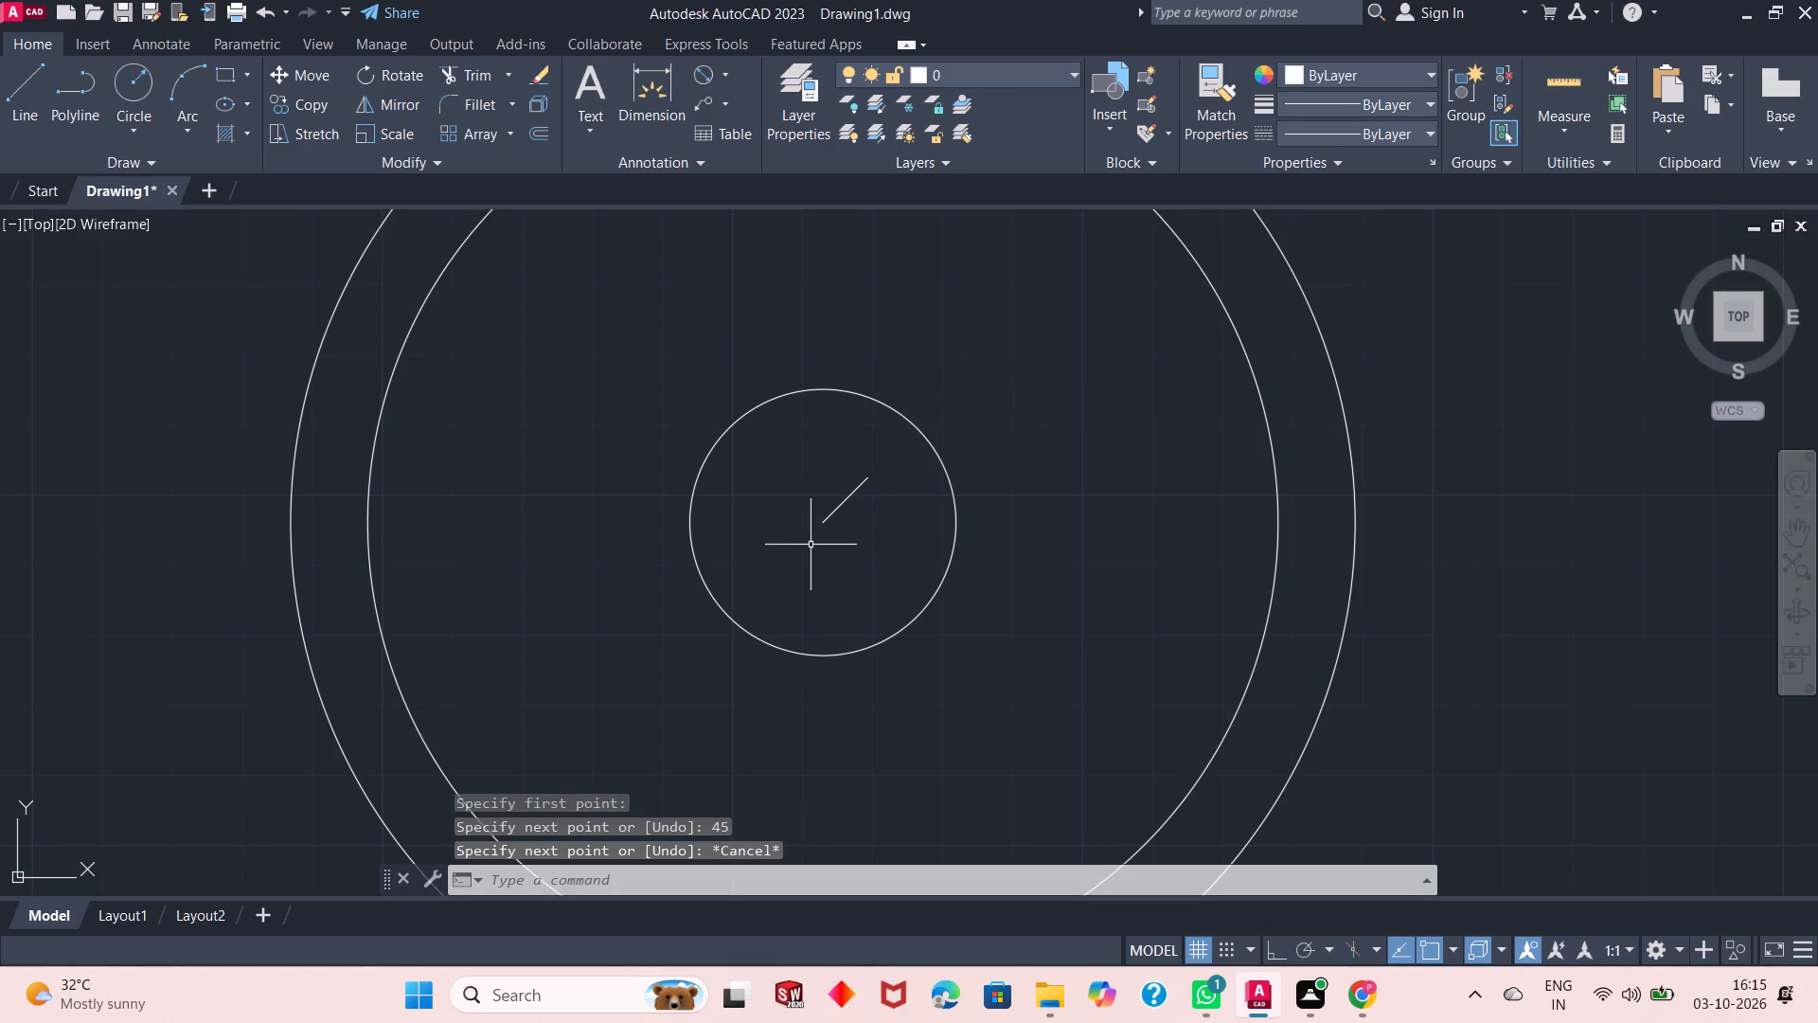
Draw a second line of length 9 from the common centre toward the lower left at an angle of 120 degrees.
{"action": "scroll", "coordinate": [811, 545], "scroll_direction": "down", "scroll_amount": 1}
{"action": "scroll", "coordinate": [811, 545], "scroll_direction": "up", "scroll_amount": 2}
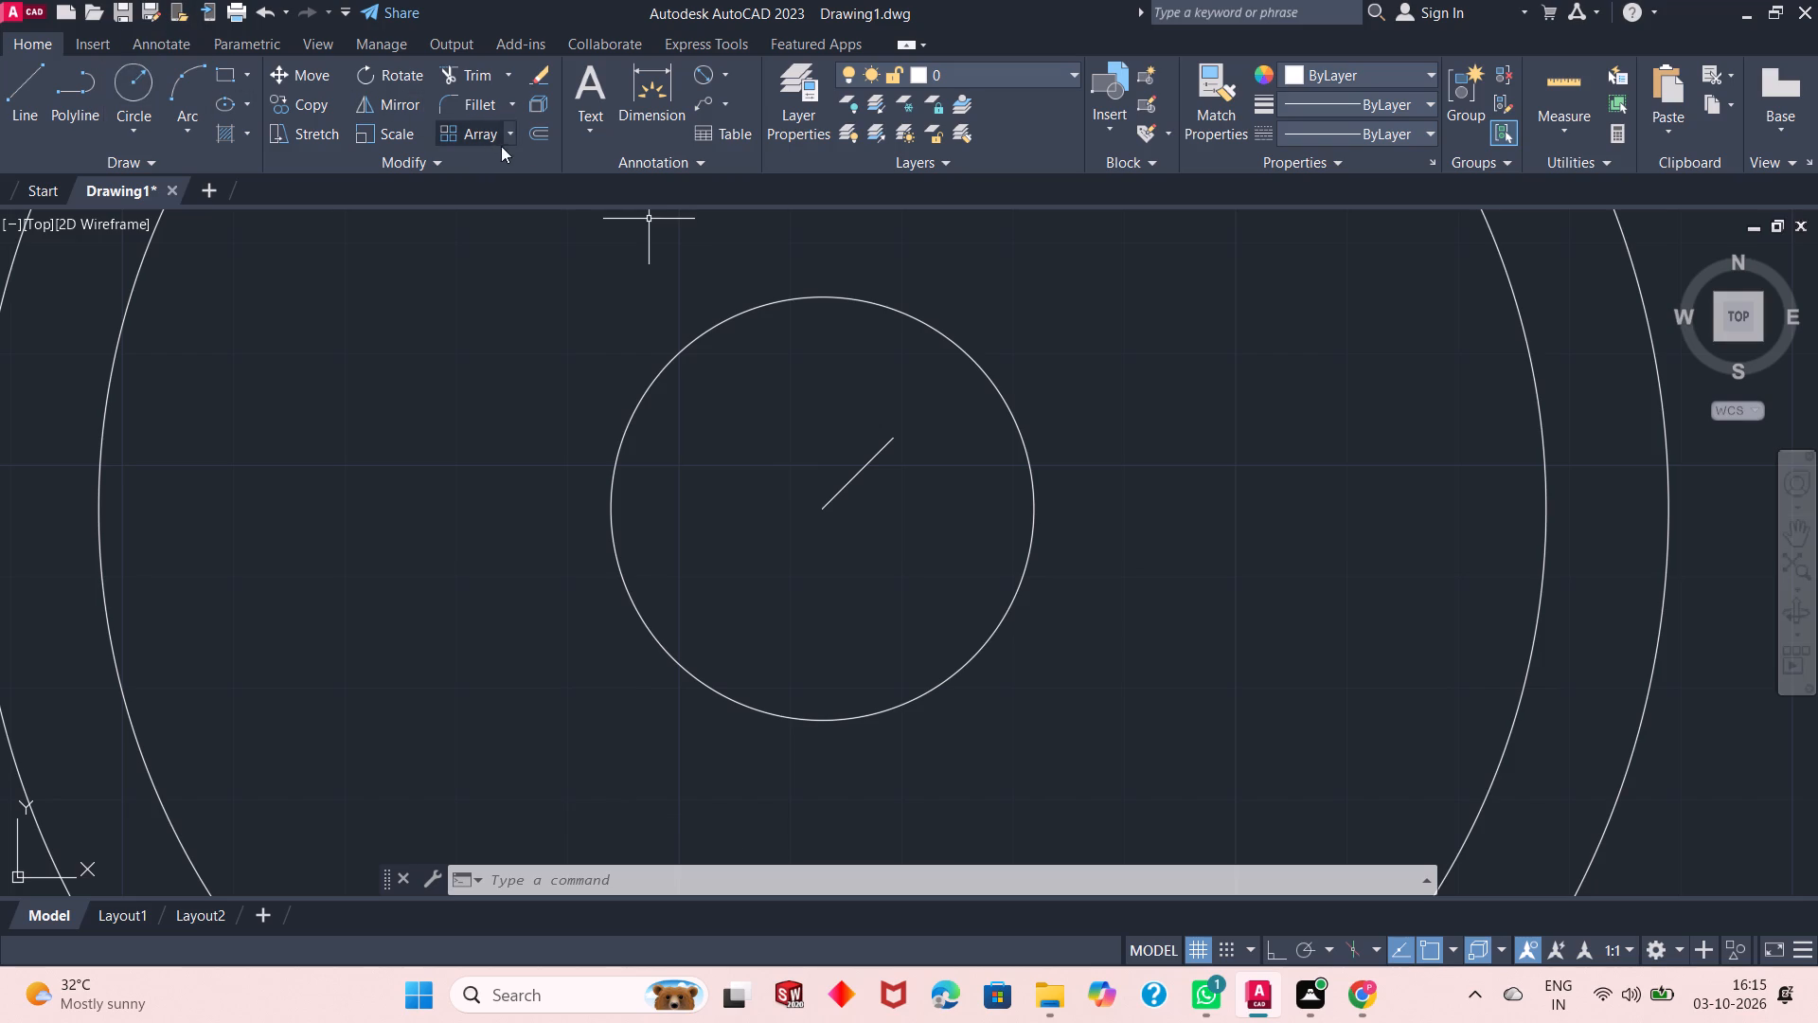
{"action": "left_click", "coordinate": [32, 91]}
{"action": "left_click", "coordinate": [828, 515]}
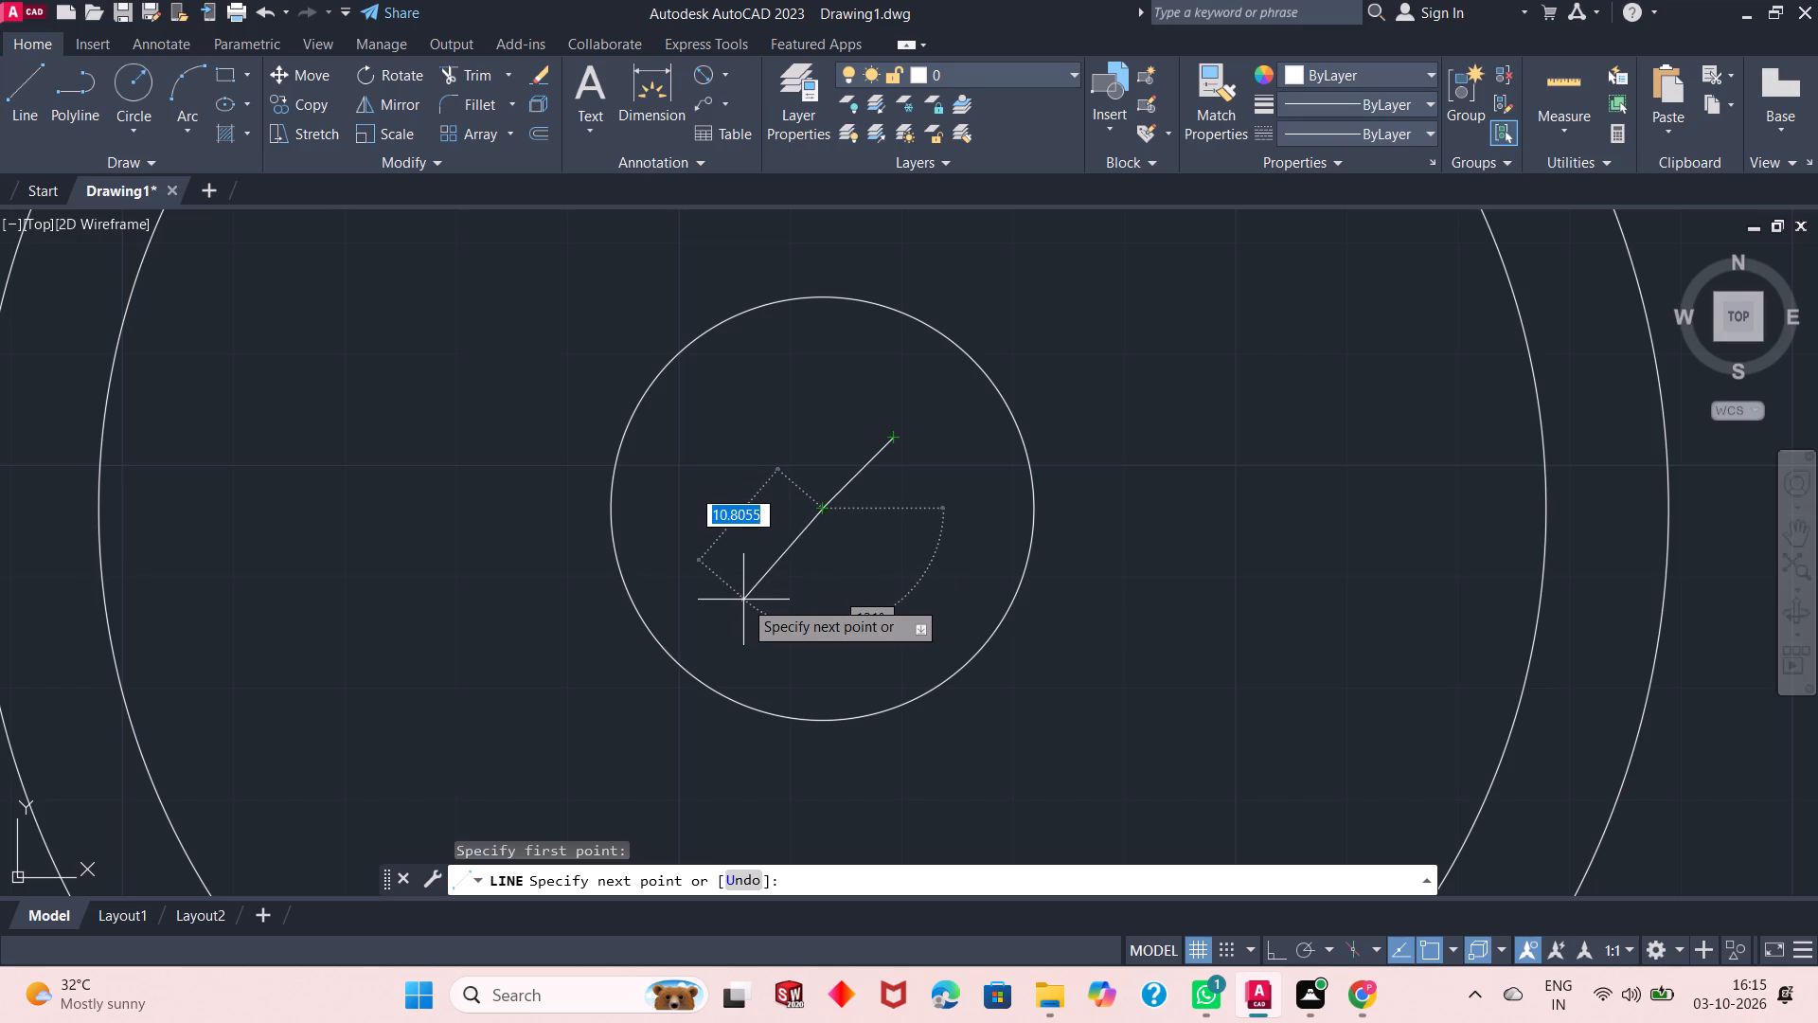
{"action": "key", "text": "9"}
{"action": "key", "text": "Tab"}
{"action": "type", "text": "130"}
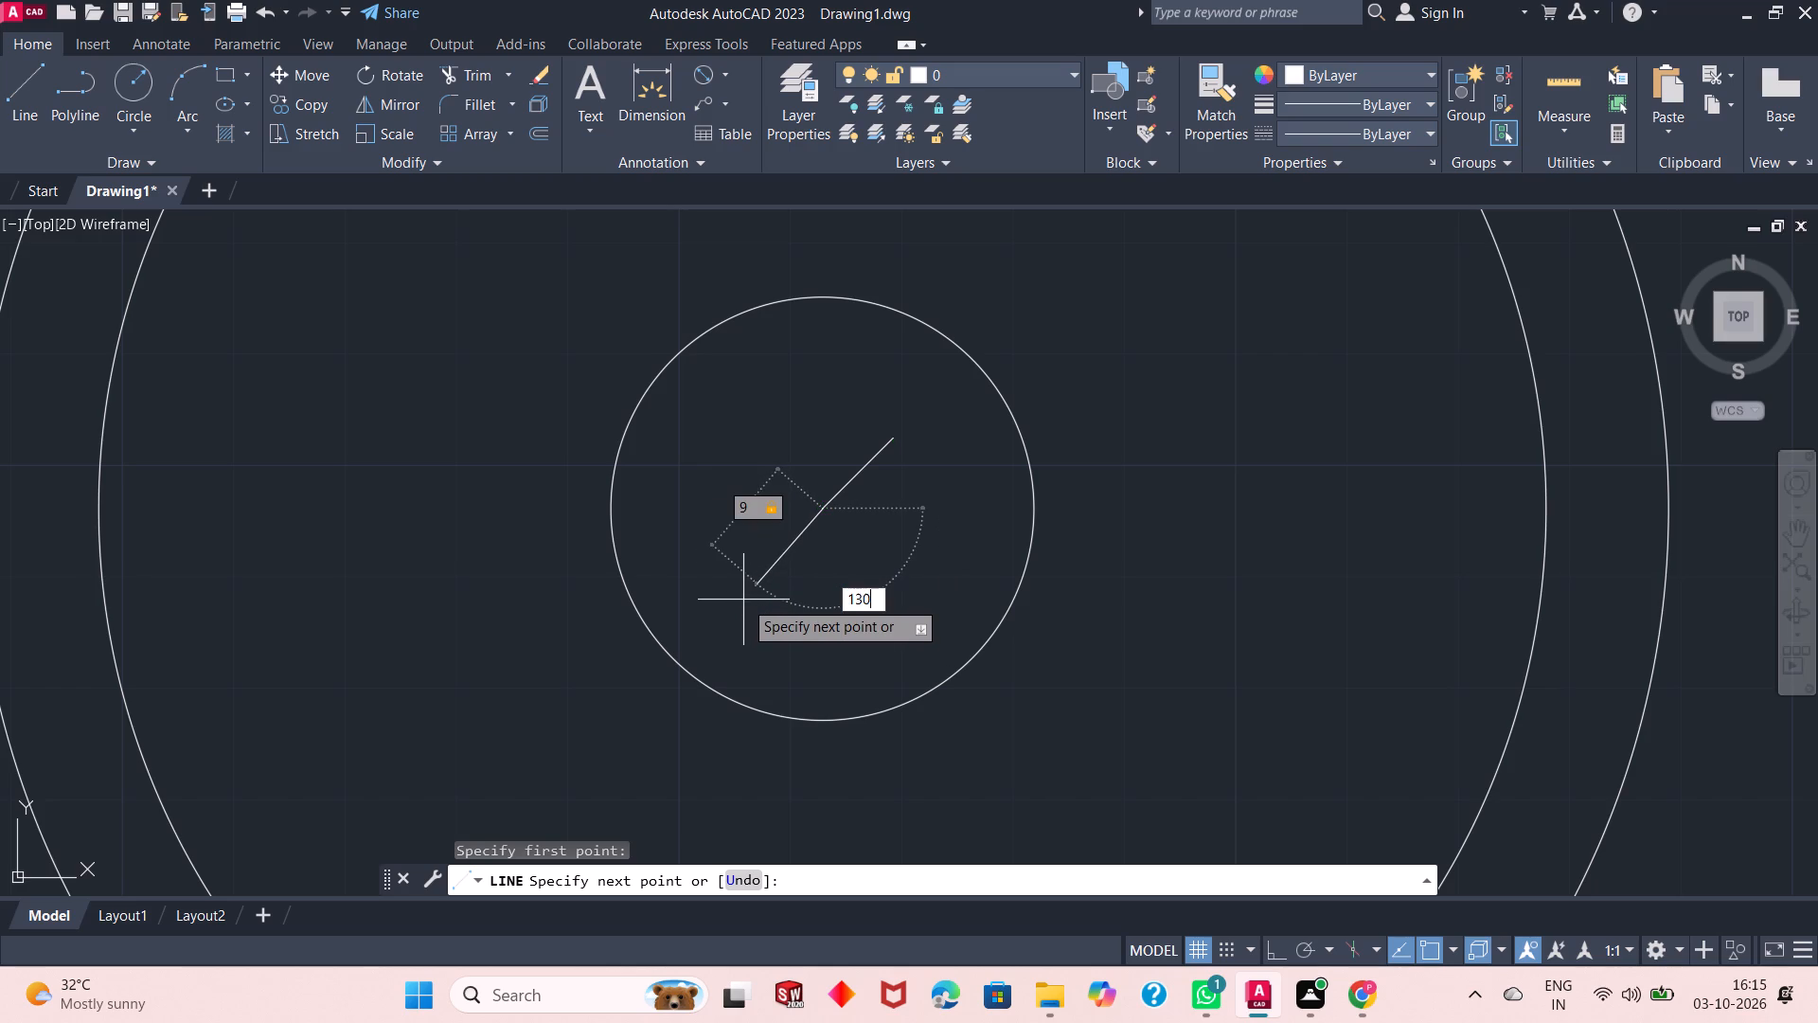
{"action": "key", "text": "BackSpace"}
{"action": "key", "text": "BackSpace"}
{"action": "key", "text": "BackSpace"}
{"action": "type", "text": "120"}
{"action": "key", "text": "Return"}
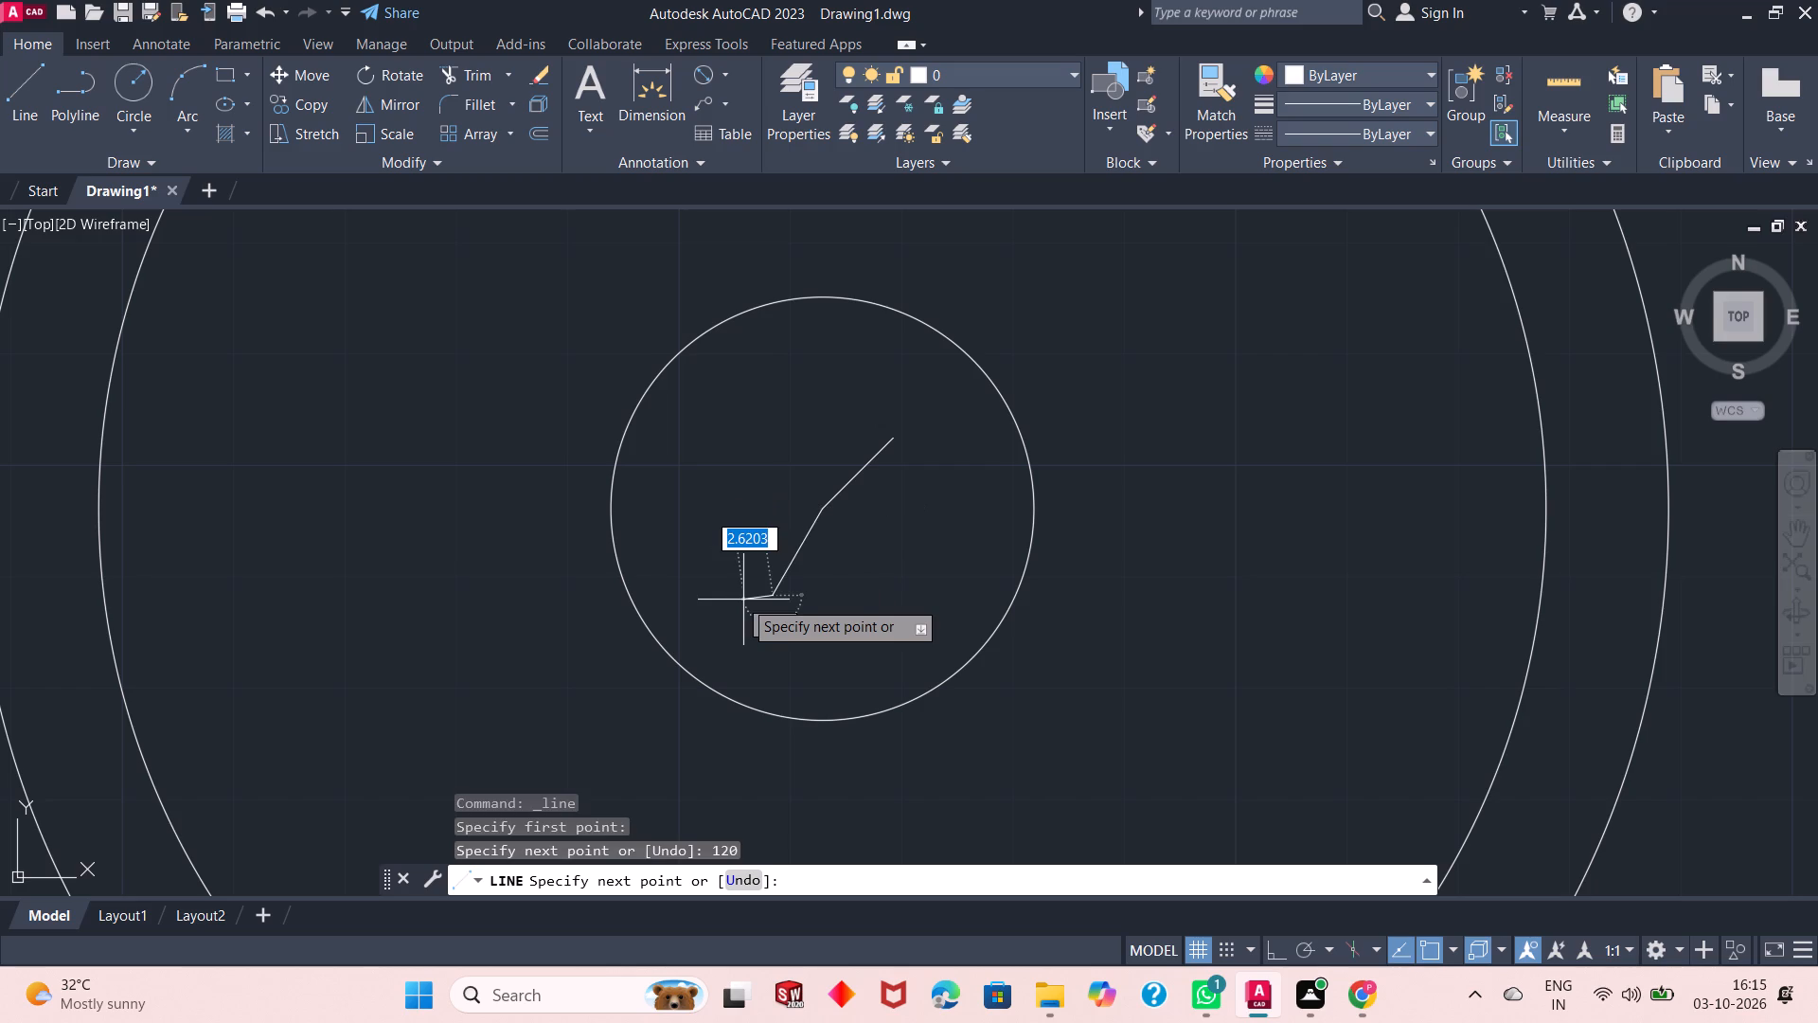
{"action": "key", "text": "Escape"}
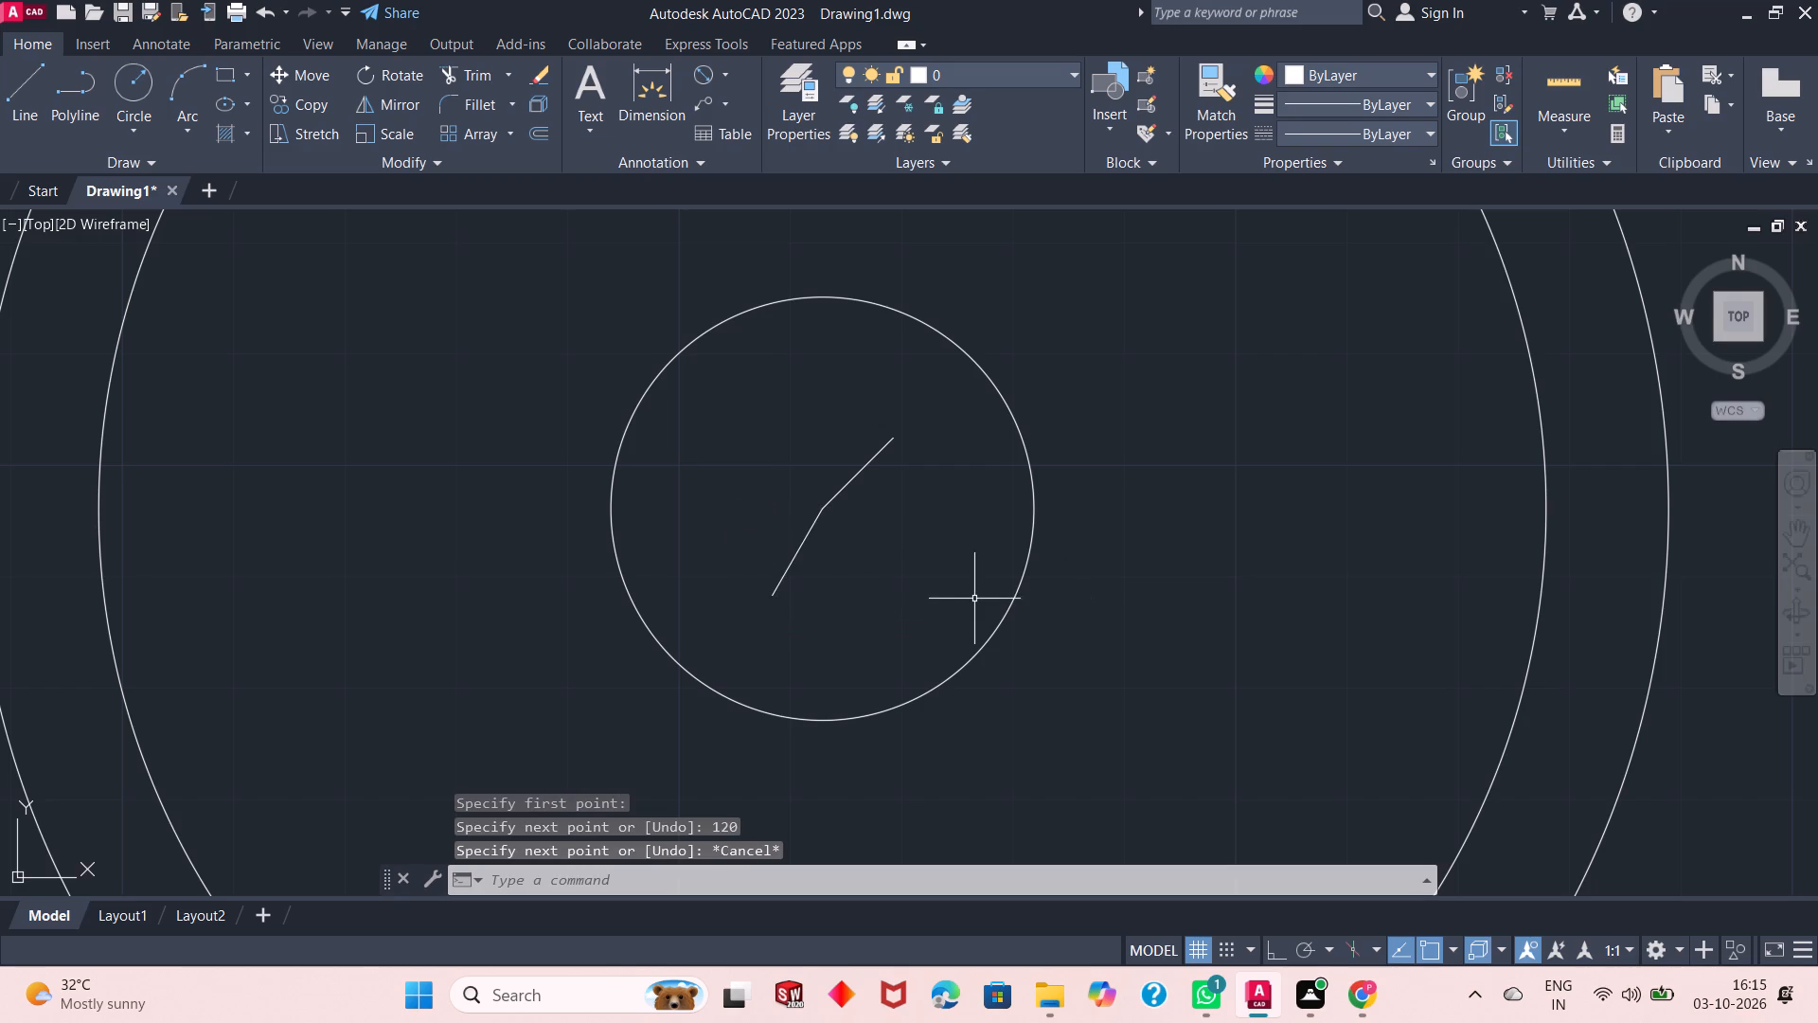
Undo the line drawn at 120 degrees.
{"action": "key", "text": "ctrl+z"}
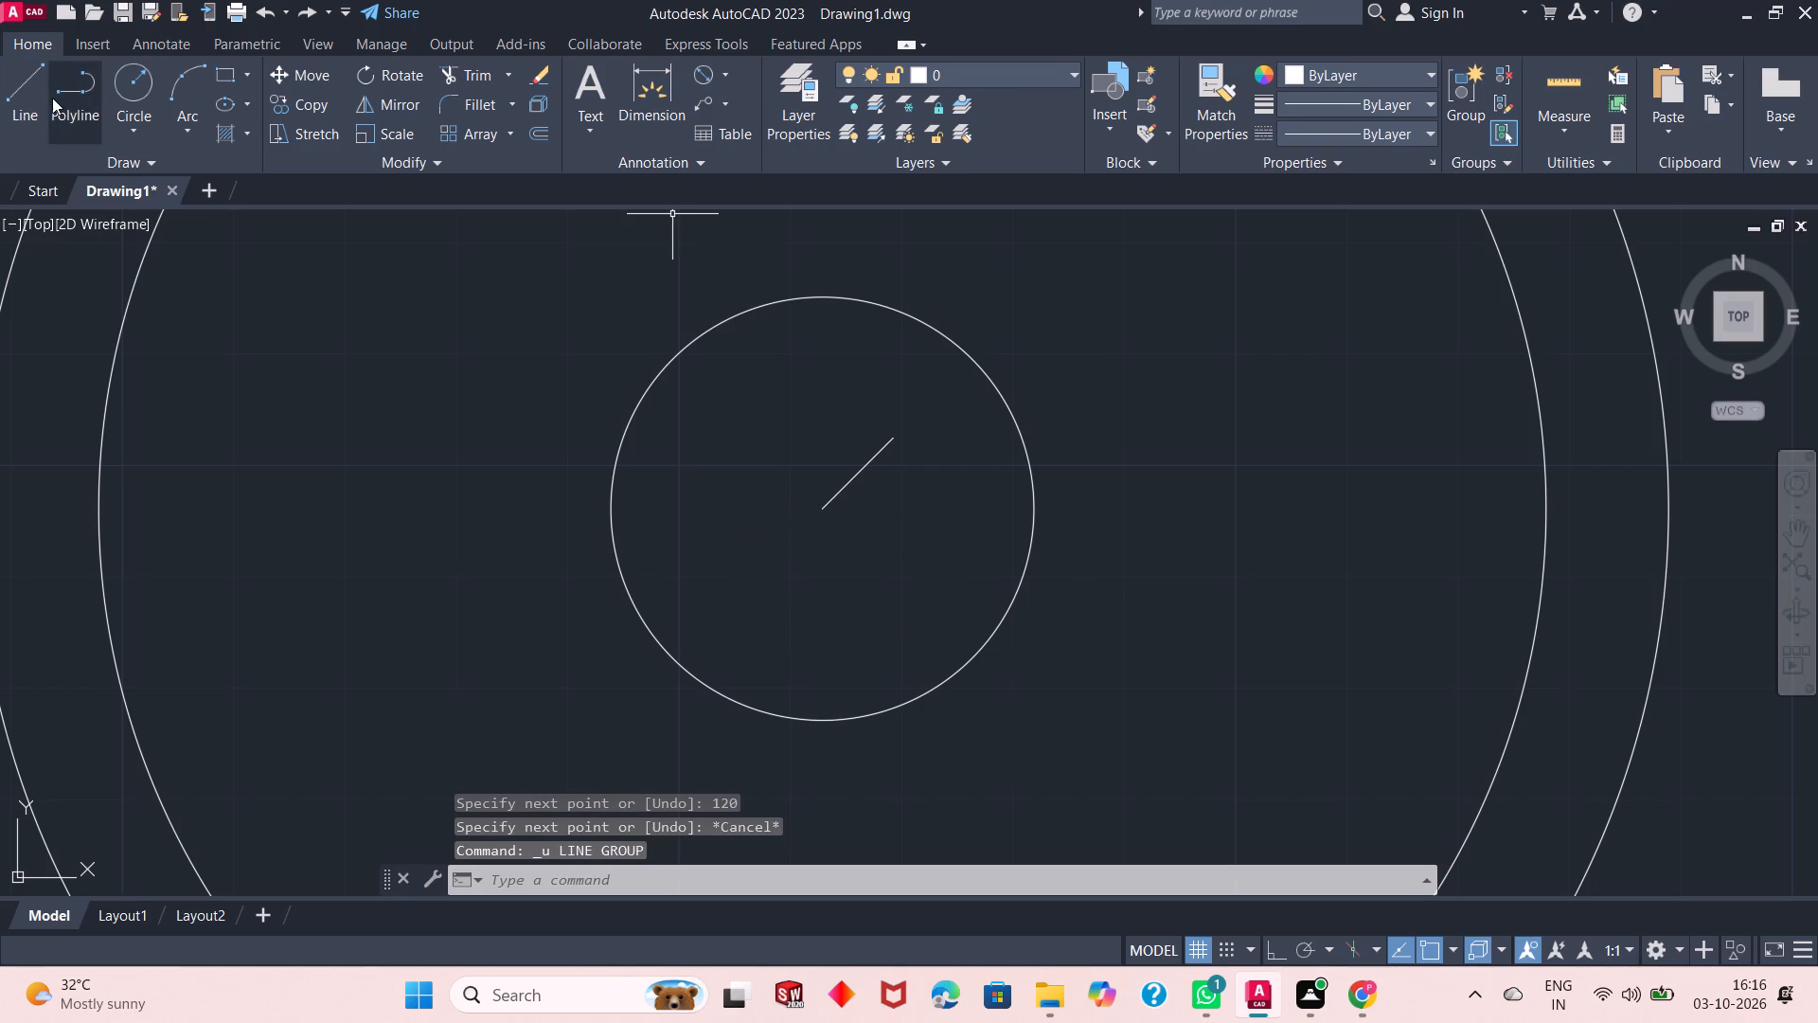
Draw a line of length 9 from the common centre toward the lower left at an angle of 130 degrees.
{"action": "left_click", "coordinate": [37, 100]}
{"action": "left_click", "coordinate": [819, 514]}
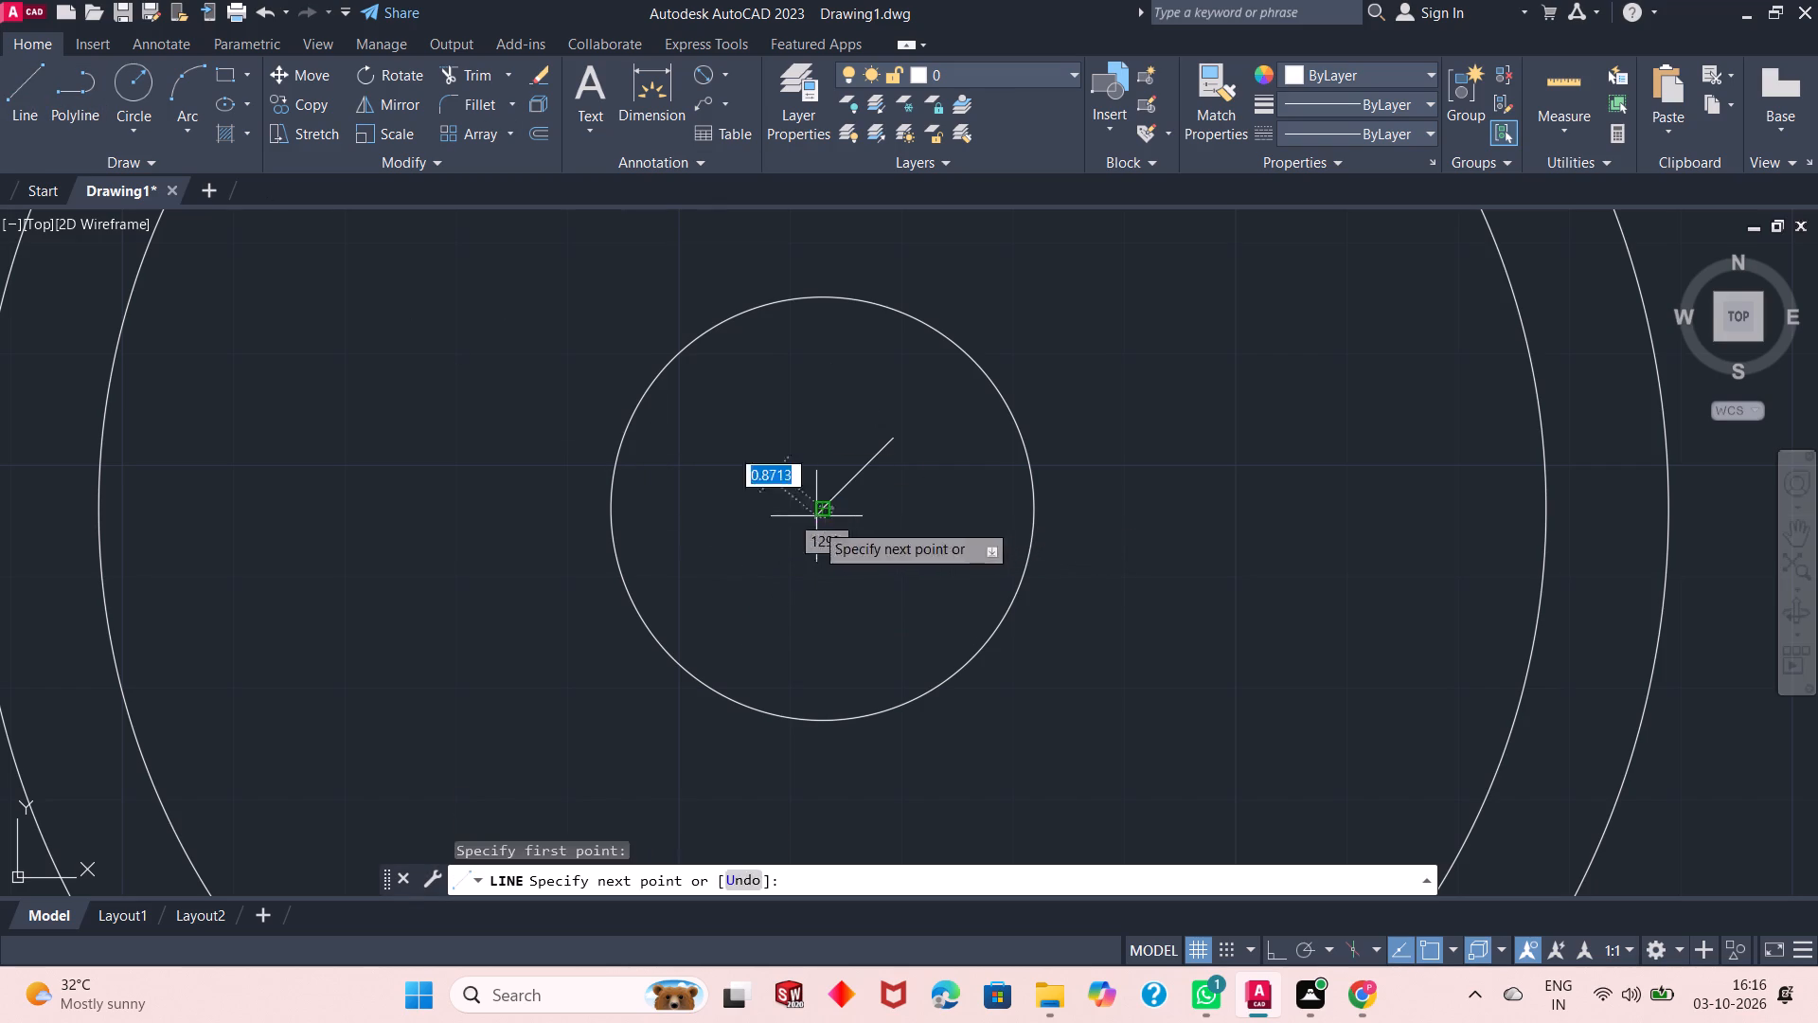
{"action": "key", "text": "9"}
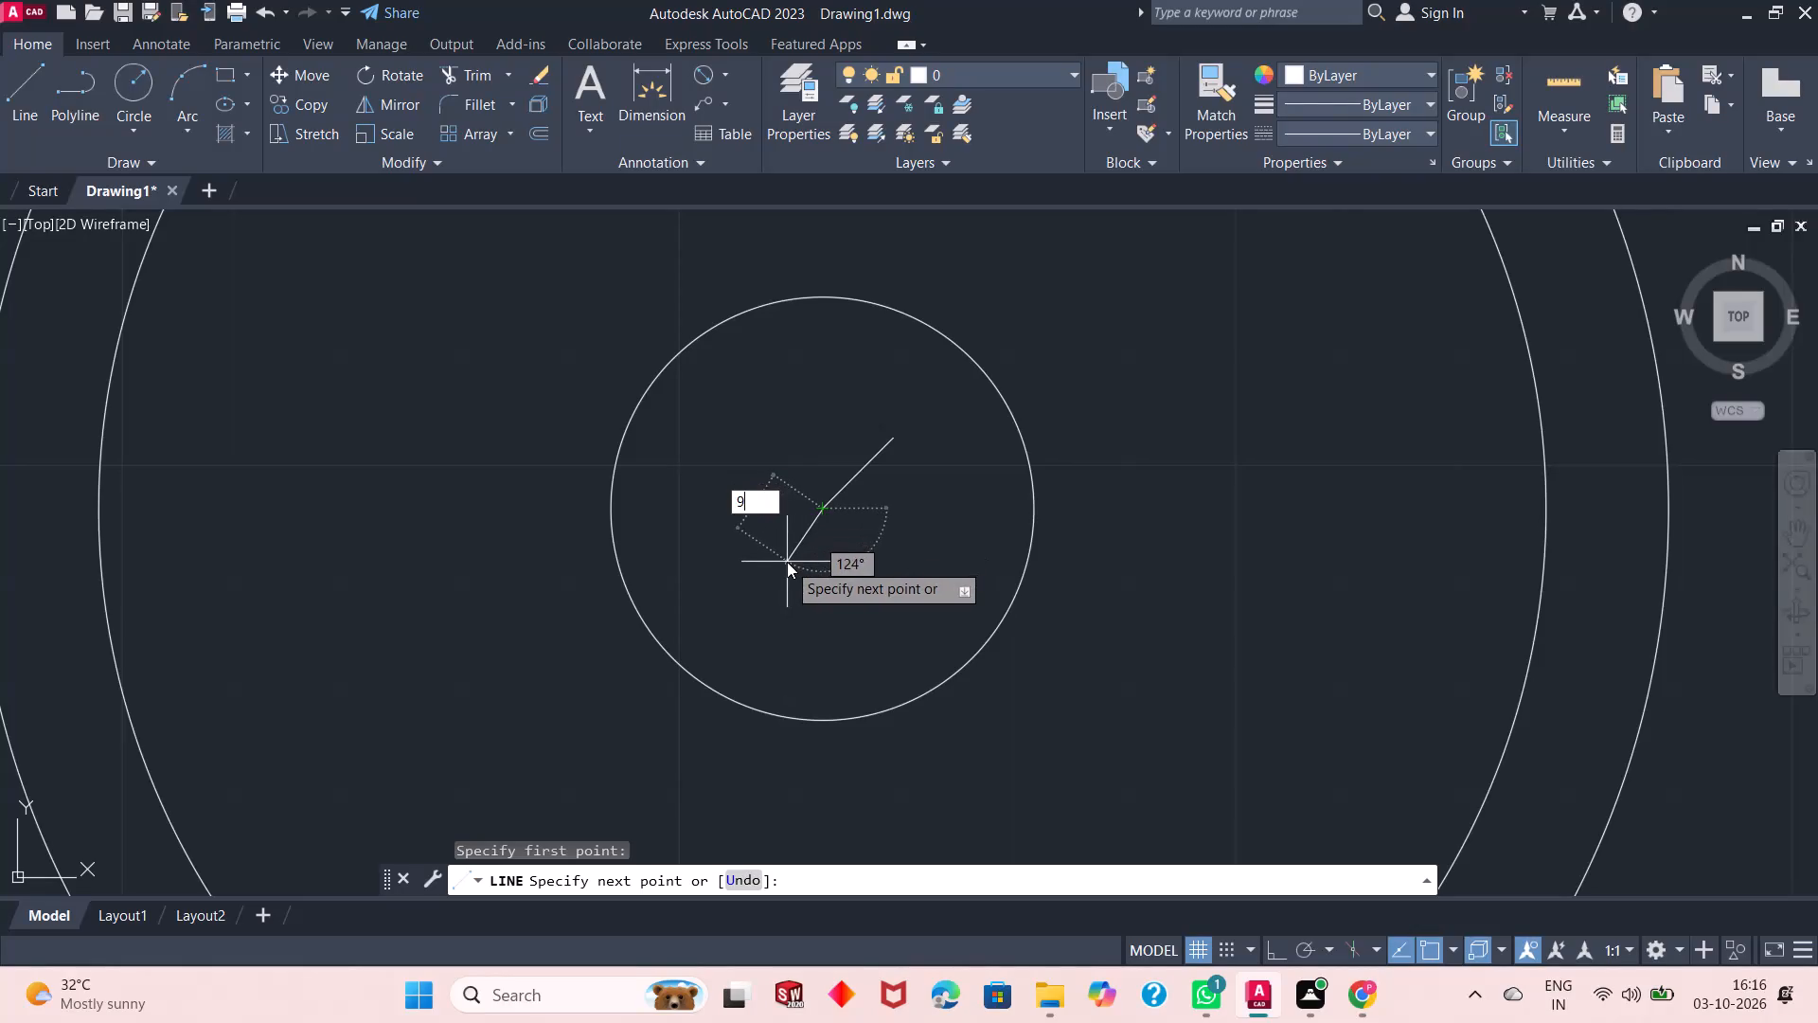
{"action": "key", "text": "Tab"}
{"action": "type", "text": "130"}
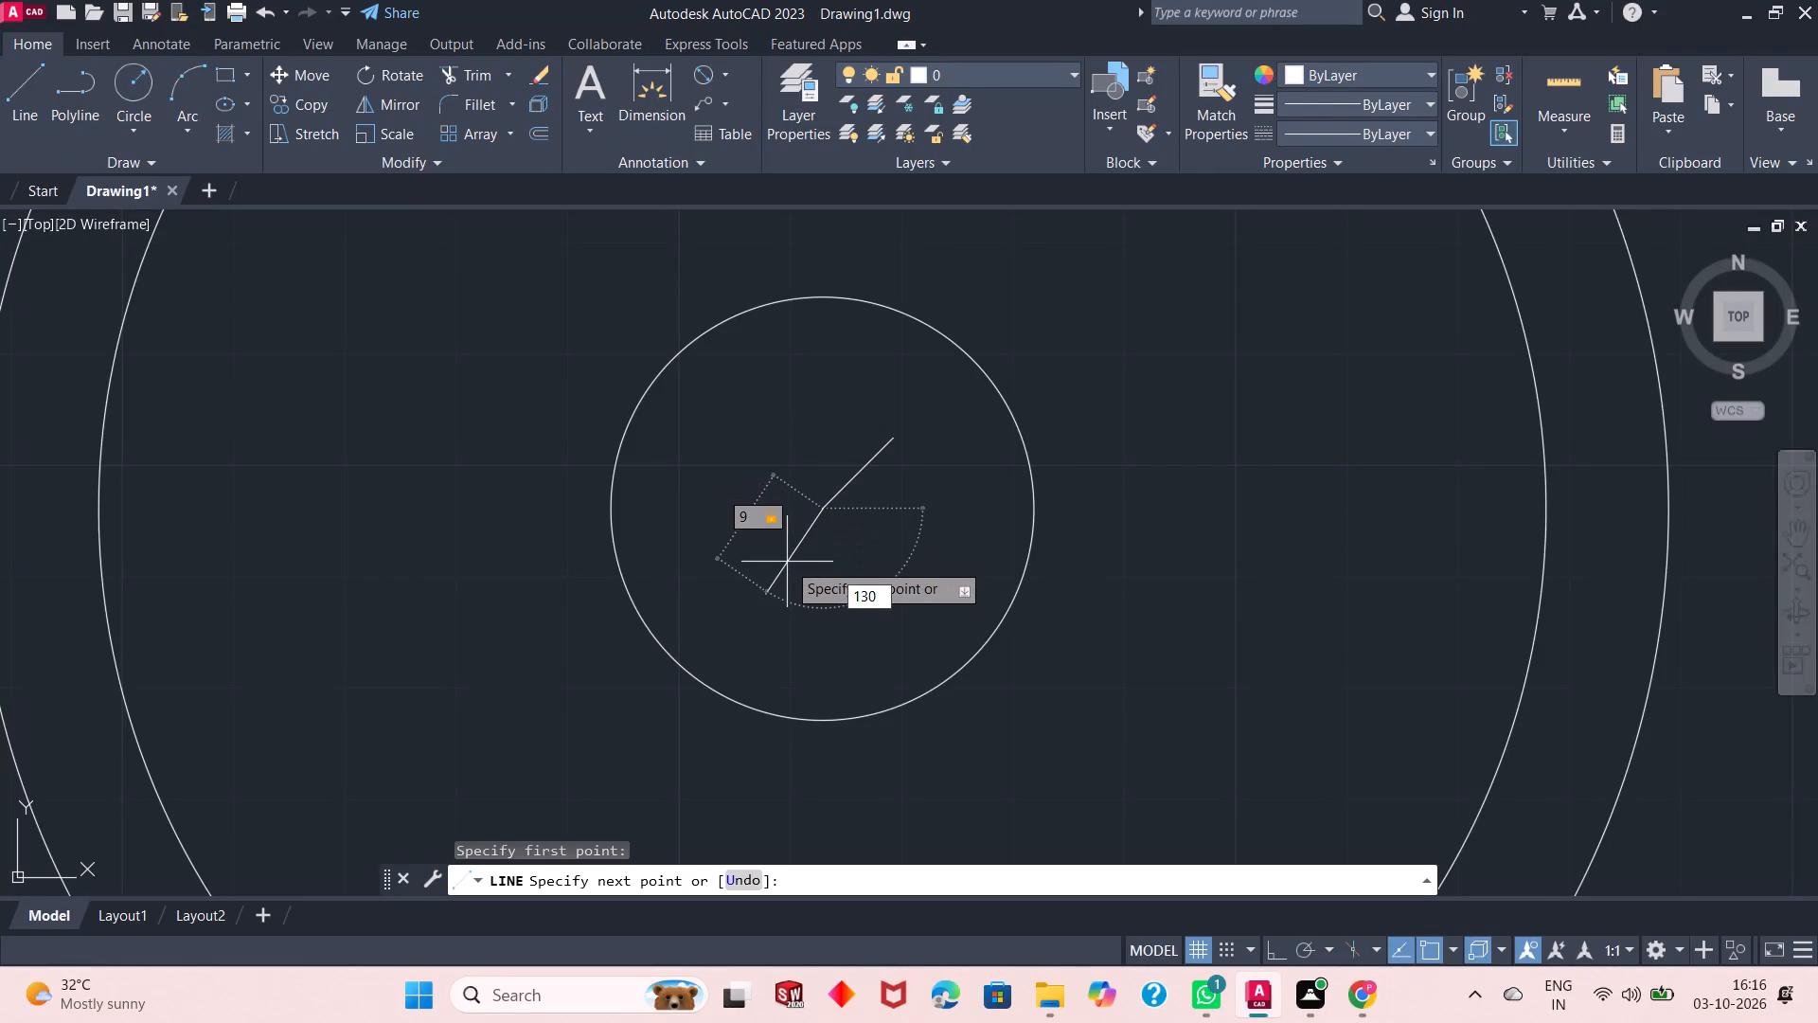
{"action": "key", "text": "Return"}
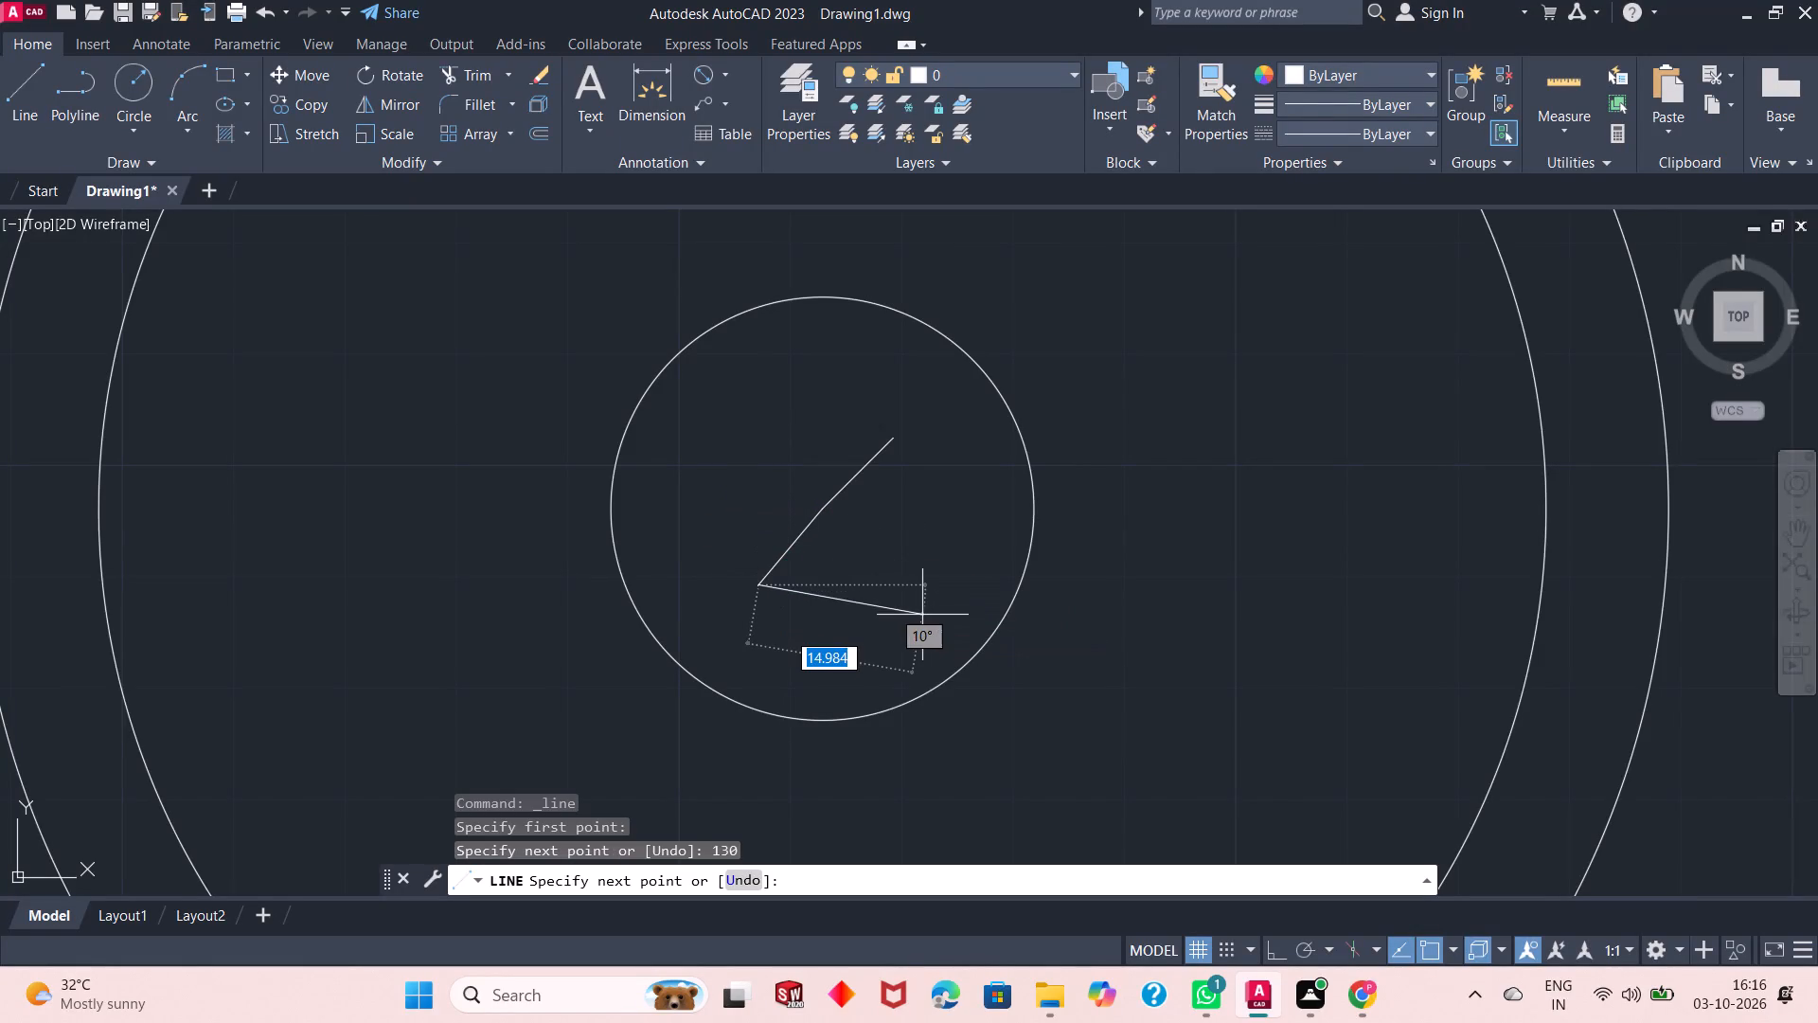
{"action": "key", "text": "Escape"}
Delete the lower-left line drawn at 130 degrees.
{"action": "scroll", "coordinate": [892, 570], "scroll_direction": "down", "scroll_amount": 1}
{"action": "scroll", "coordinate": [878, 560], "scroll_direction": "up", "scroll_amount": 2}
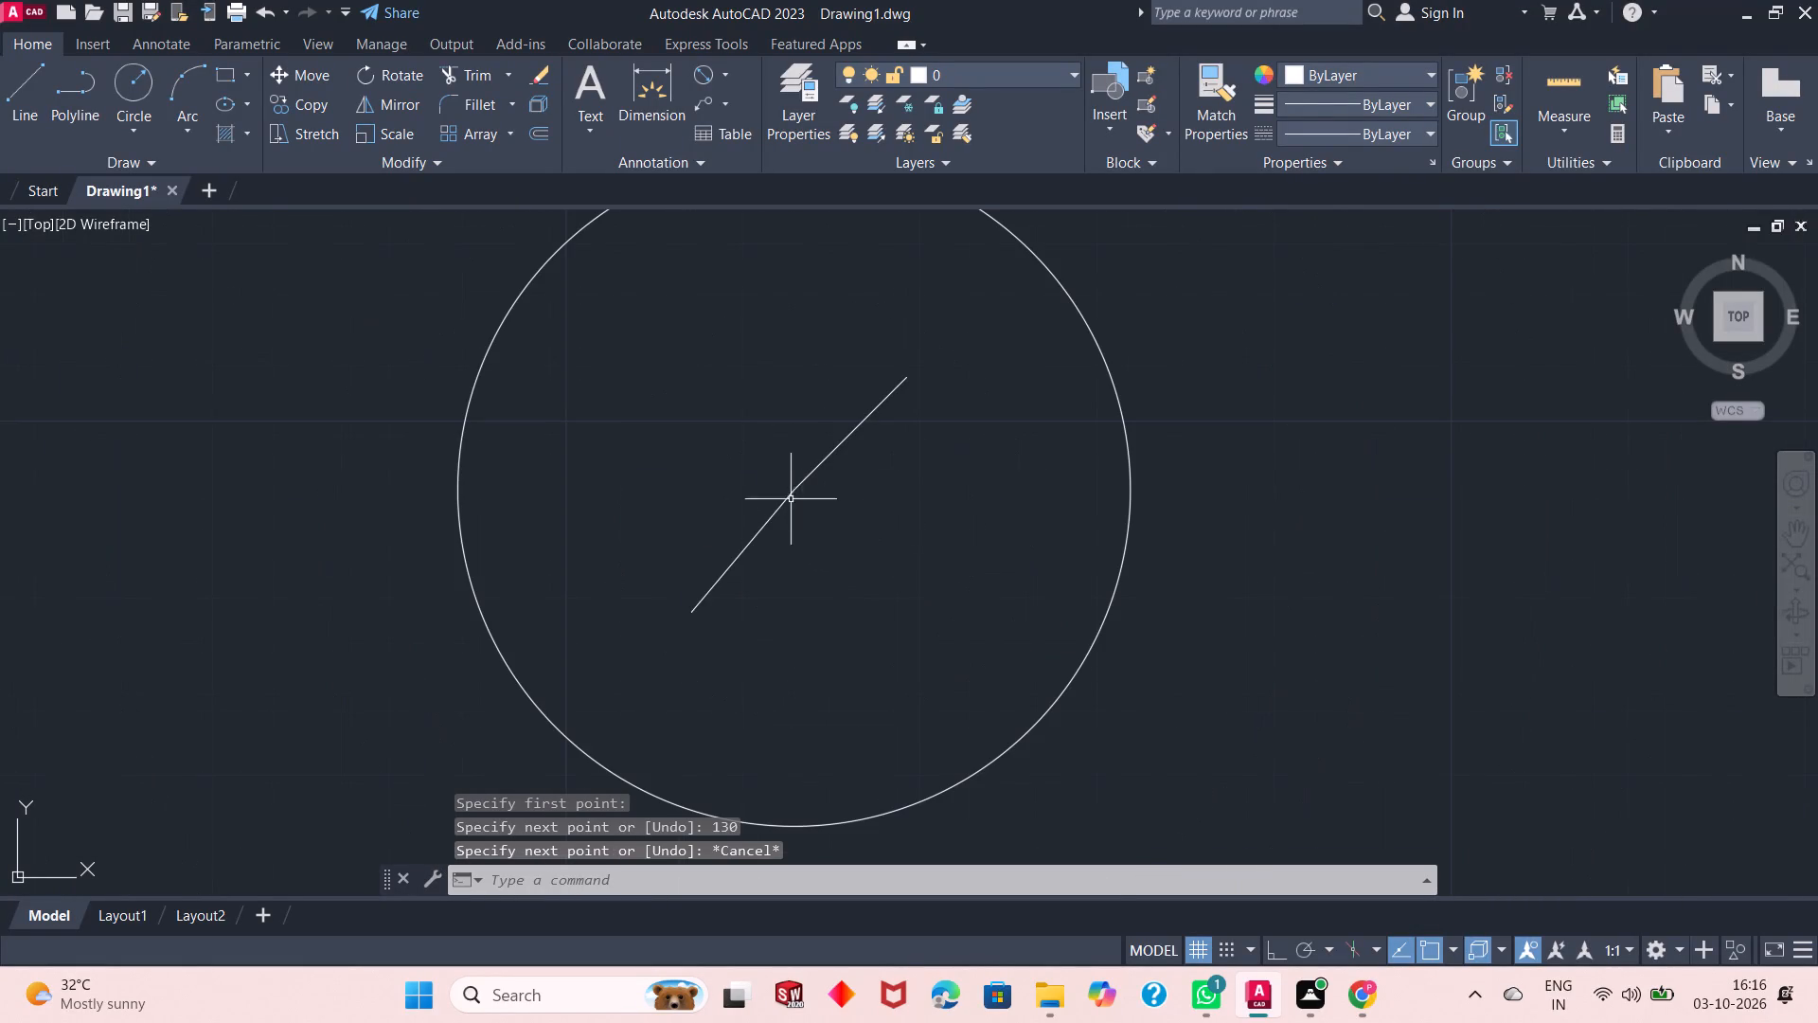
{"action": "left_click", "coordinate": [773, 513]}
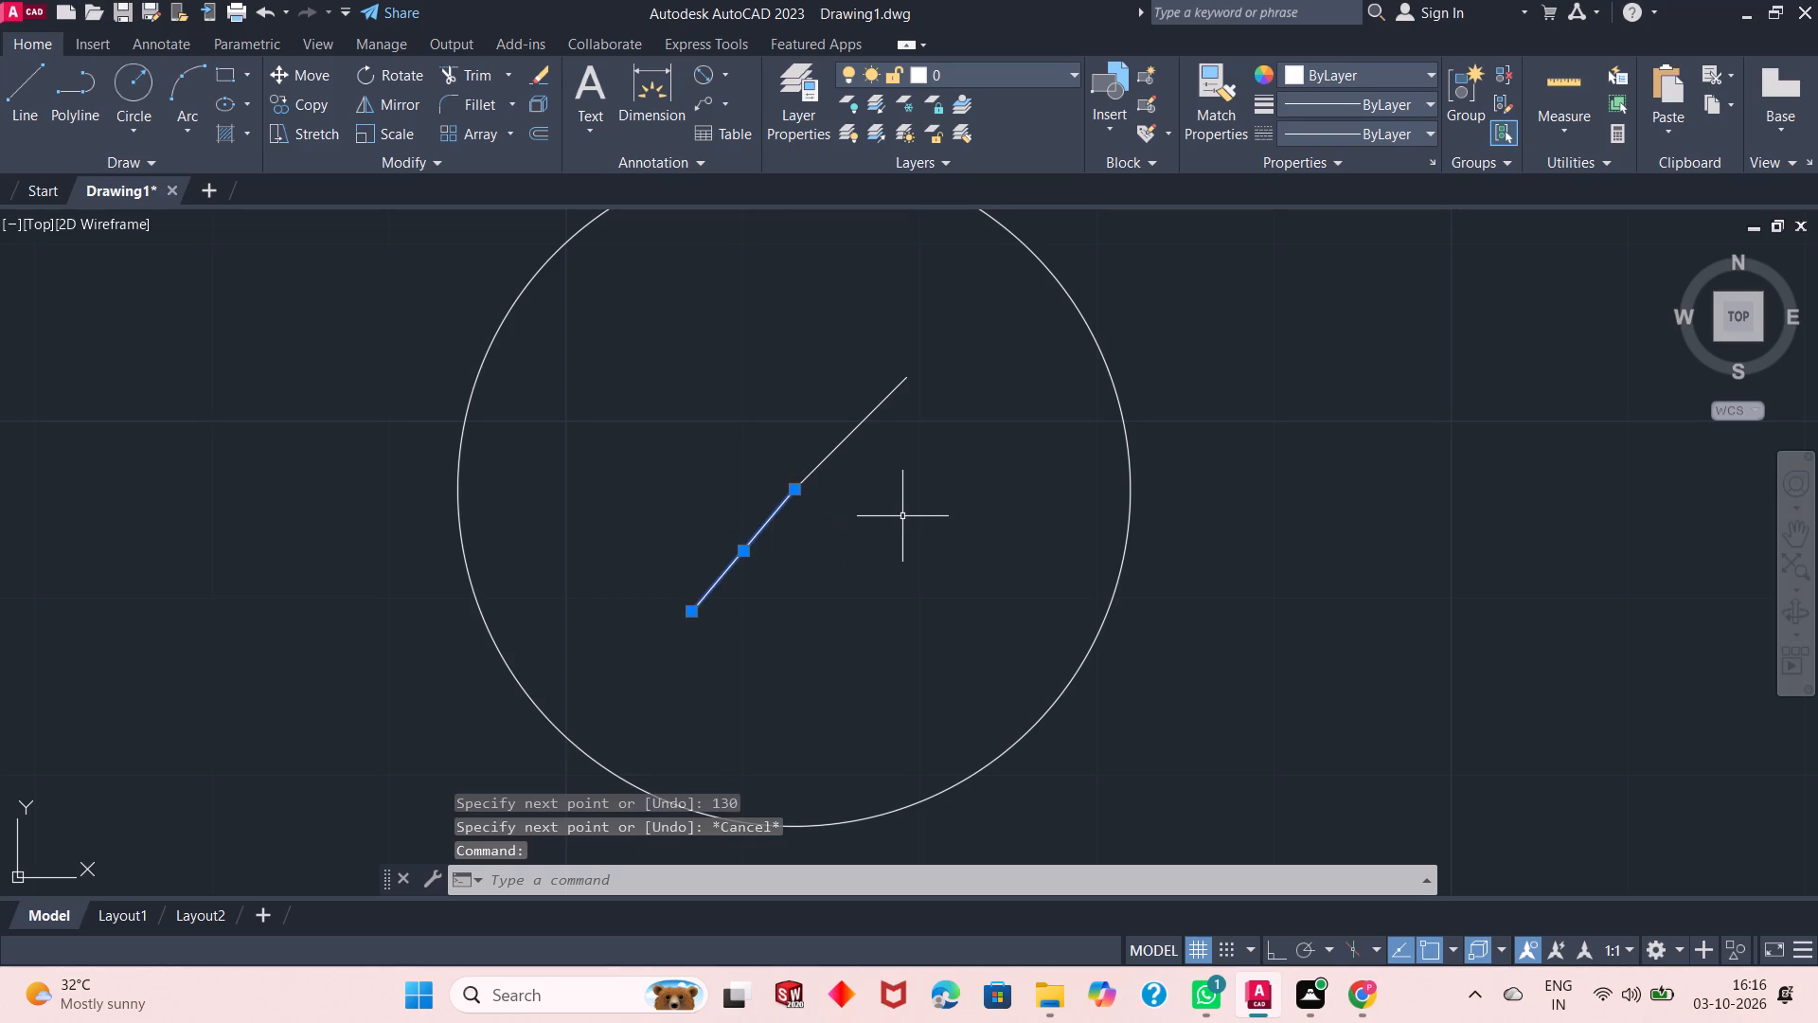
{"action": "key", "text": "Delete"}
Draw a line of length 9 from the common centre toward the lower left at an angle of 135 degrees.
{"action": "left_click", "coordinate": [21, 95]}
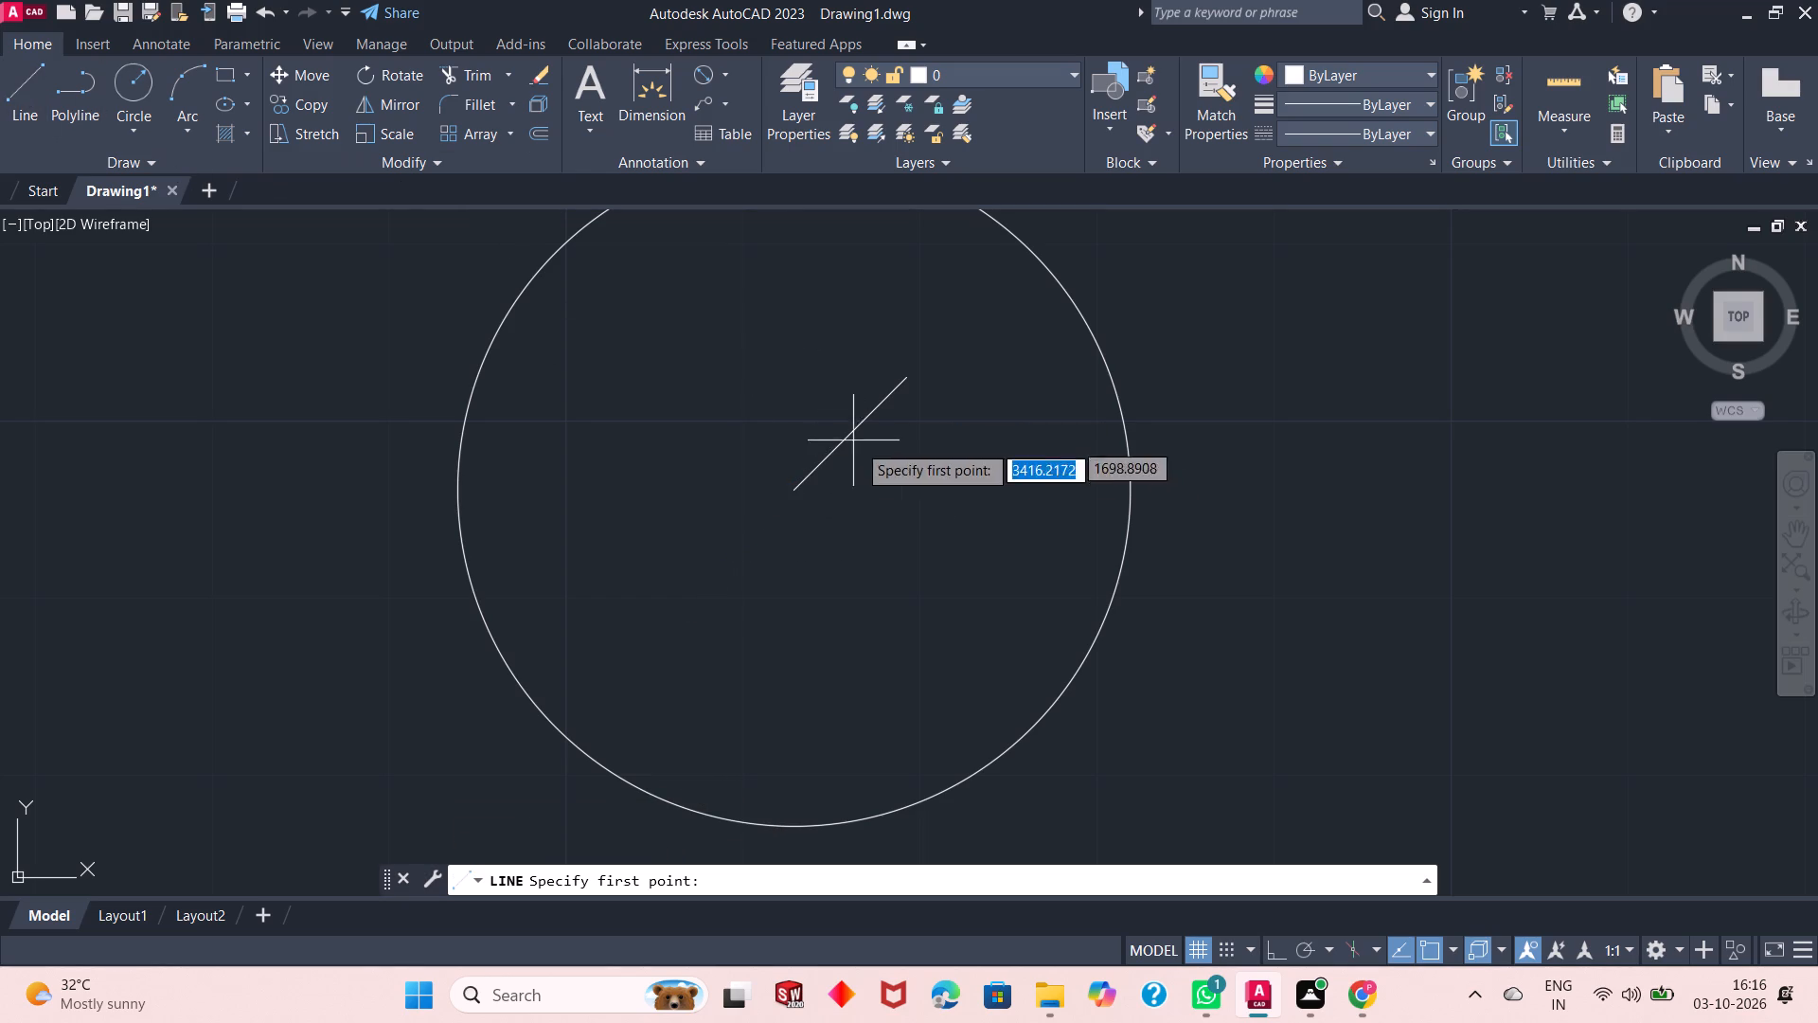
{"action": "left_click", "coordinate": [796, 494]}
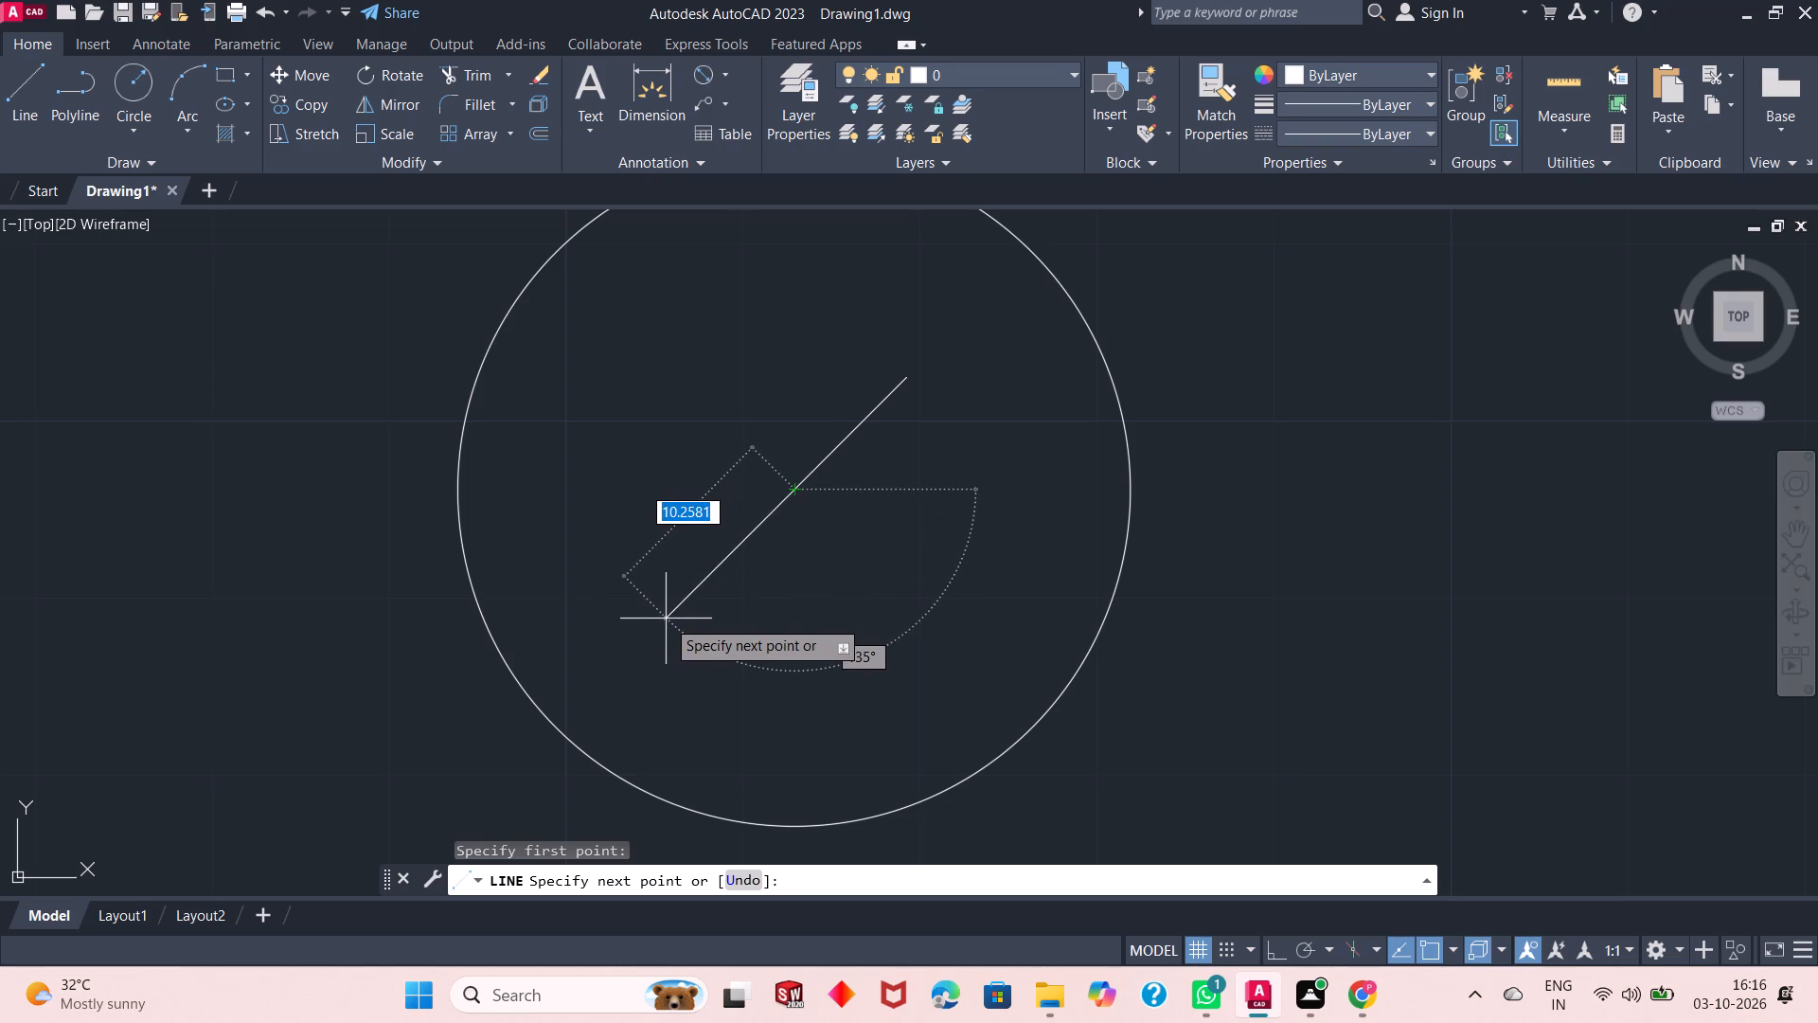
{"action": "key", "text": "9"}
{"action": "key", "text": "Tab"}
{"action": "type", "text": "135"}
{"action": "key", "text": "Return"}
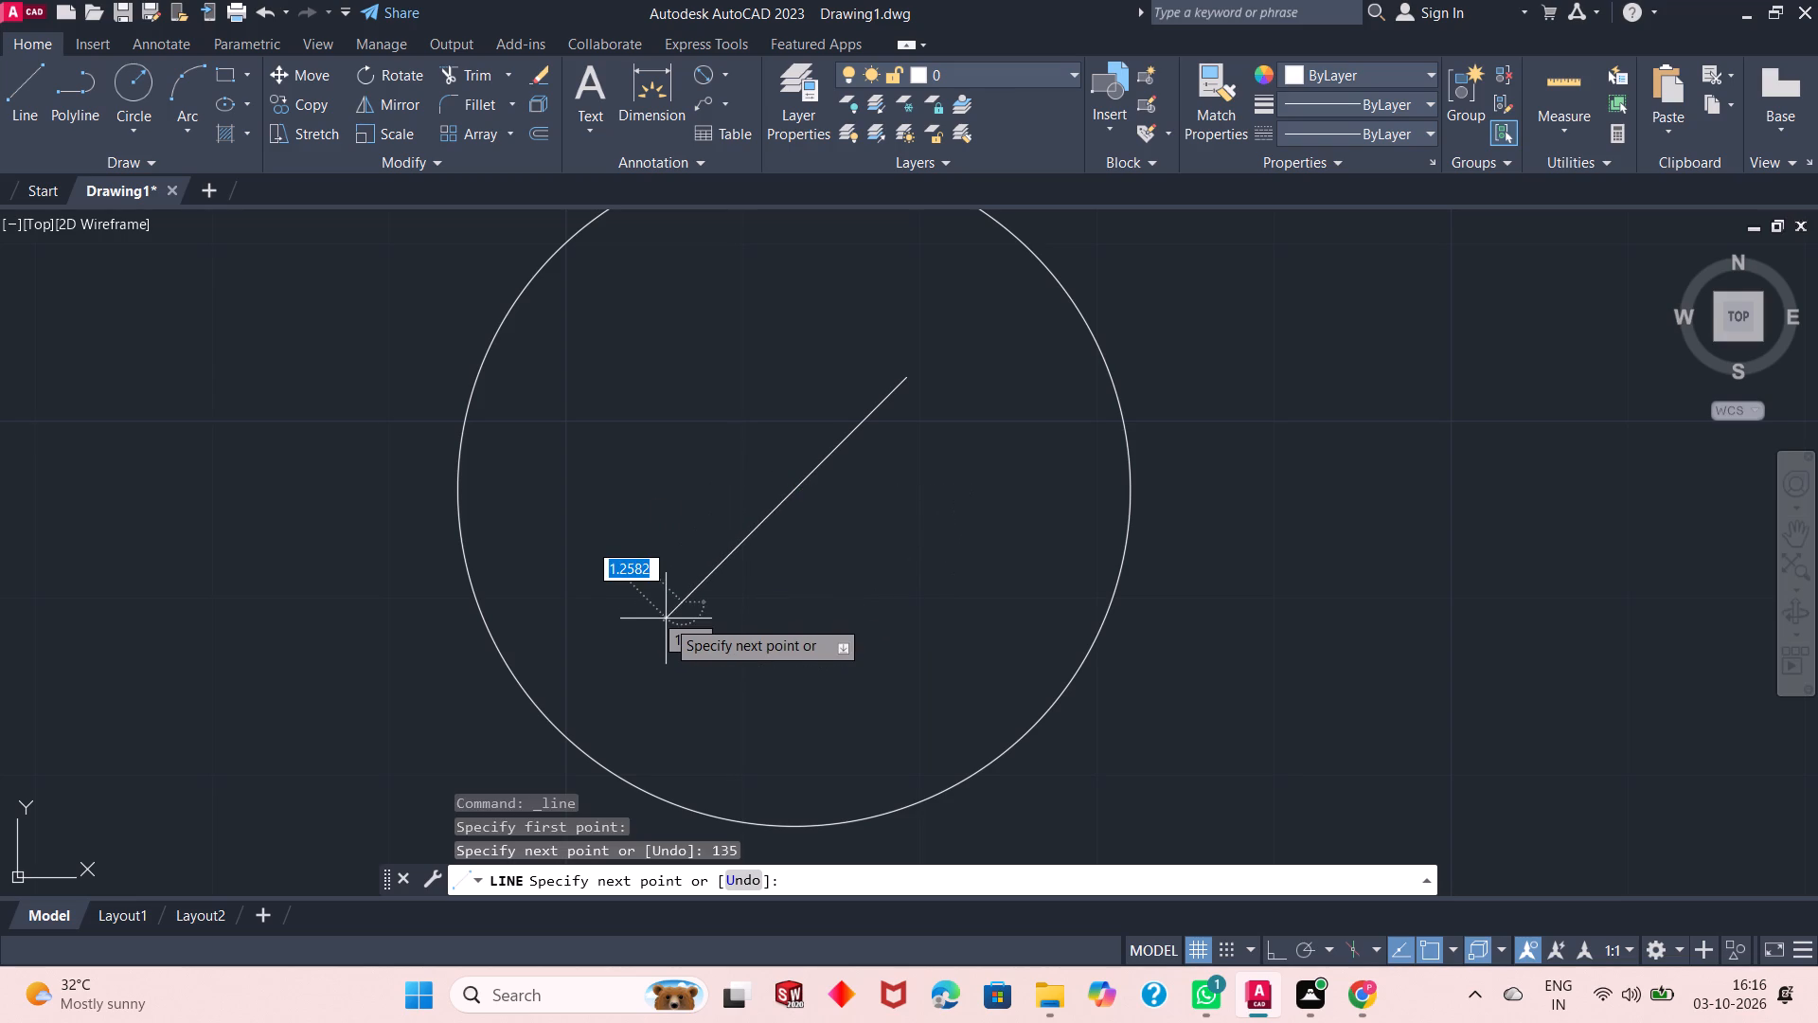
{"action": "key", "text": "Escape"}
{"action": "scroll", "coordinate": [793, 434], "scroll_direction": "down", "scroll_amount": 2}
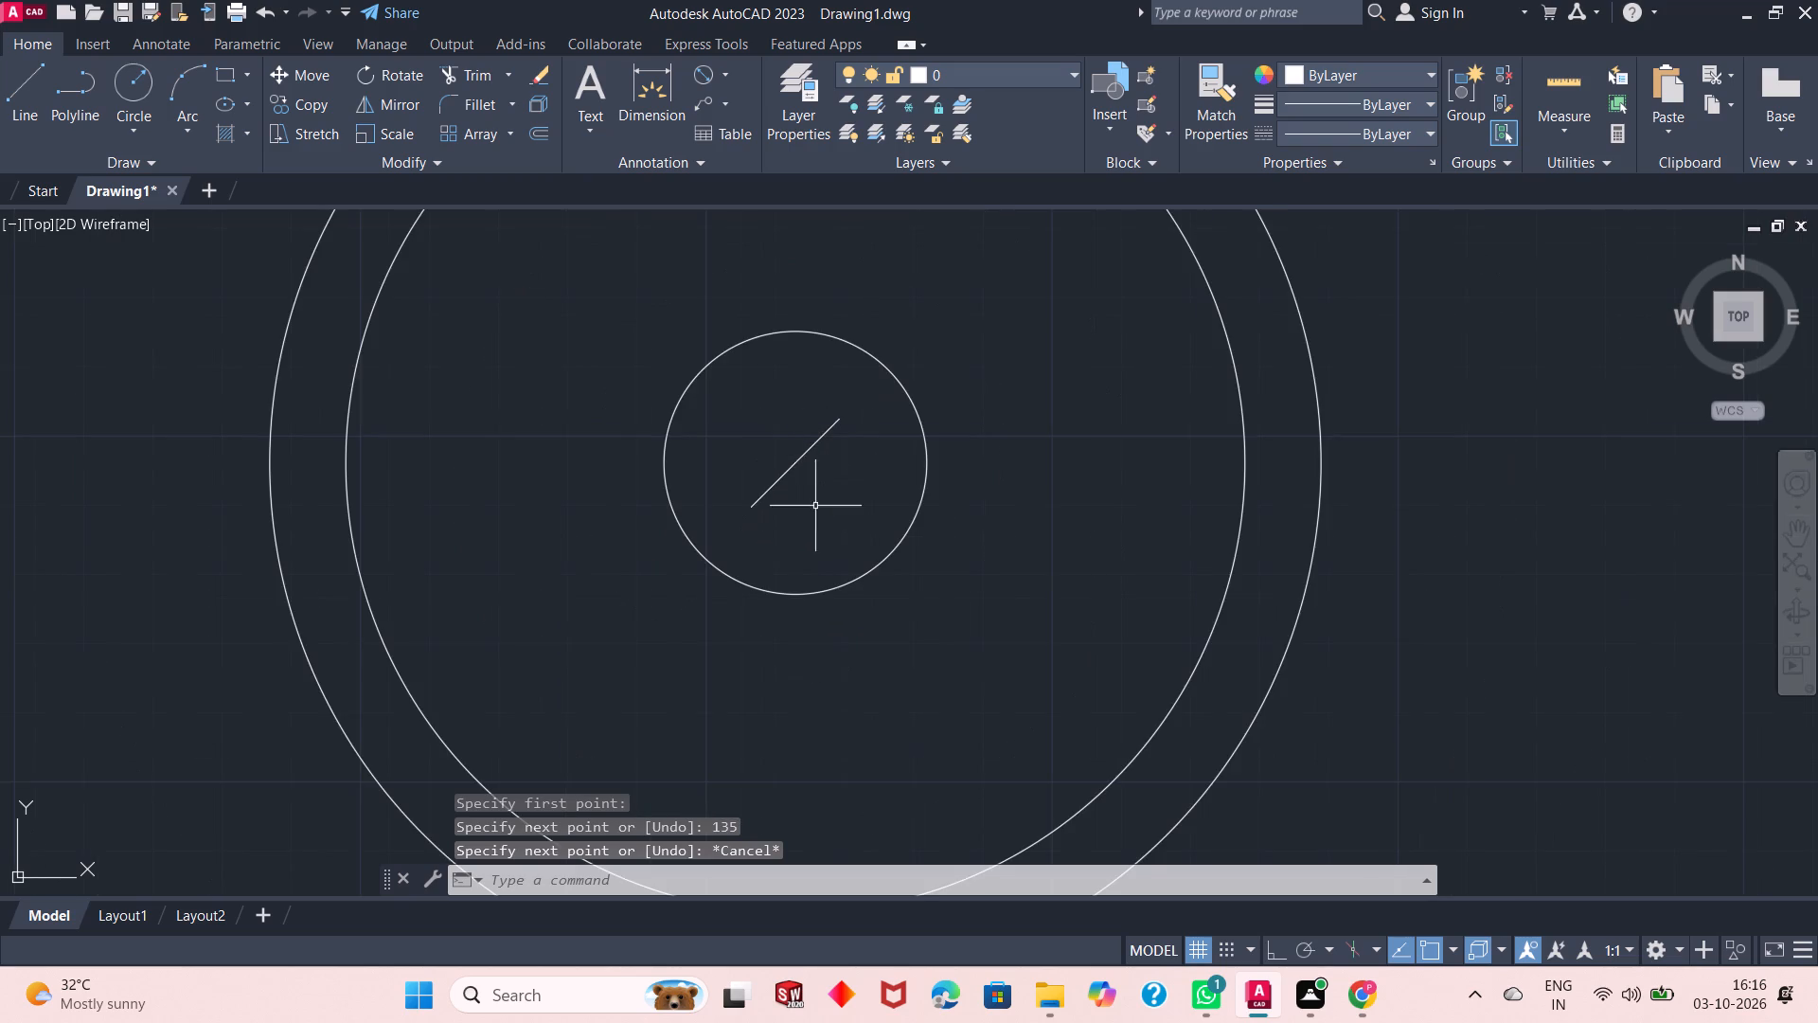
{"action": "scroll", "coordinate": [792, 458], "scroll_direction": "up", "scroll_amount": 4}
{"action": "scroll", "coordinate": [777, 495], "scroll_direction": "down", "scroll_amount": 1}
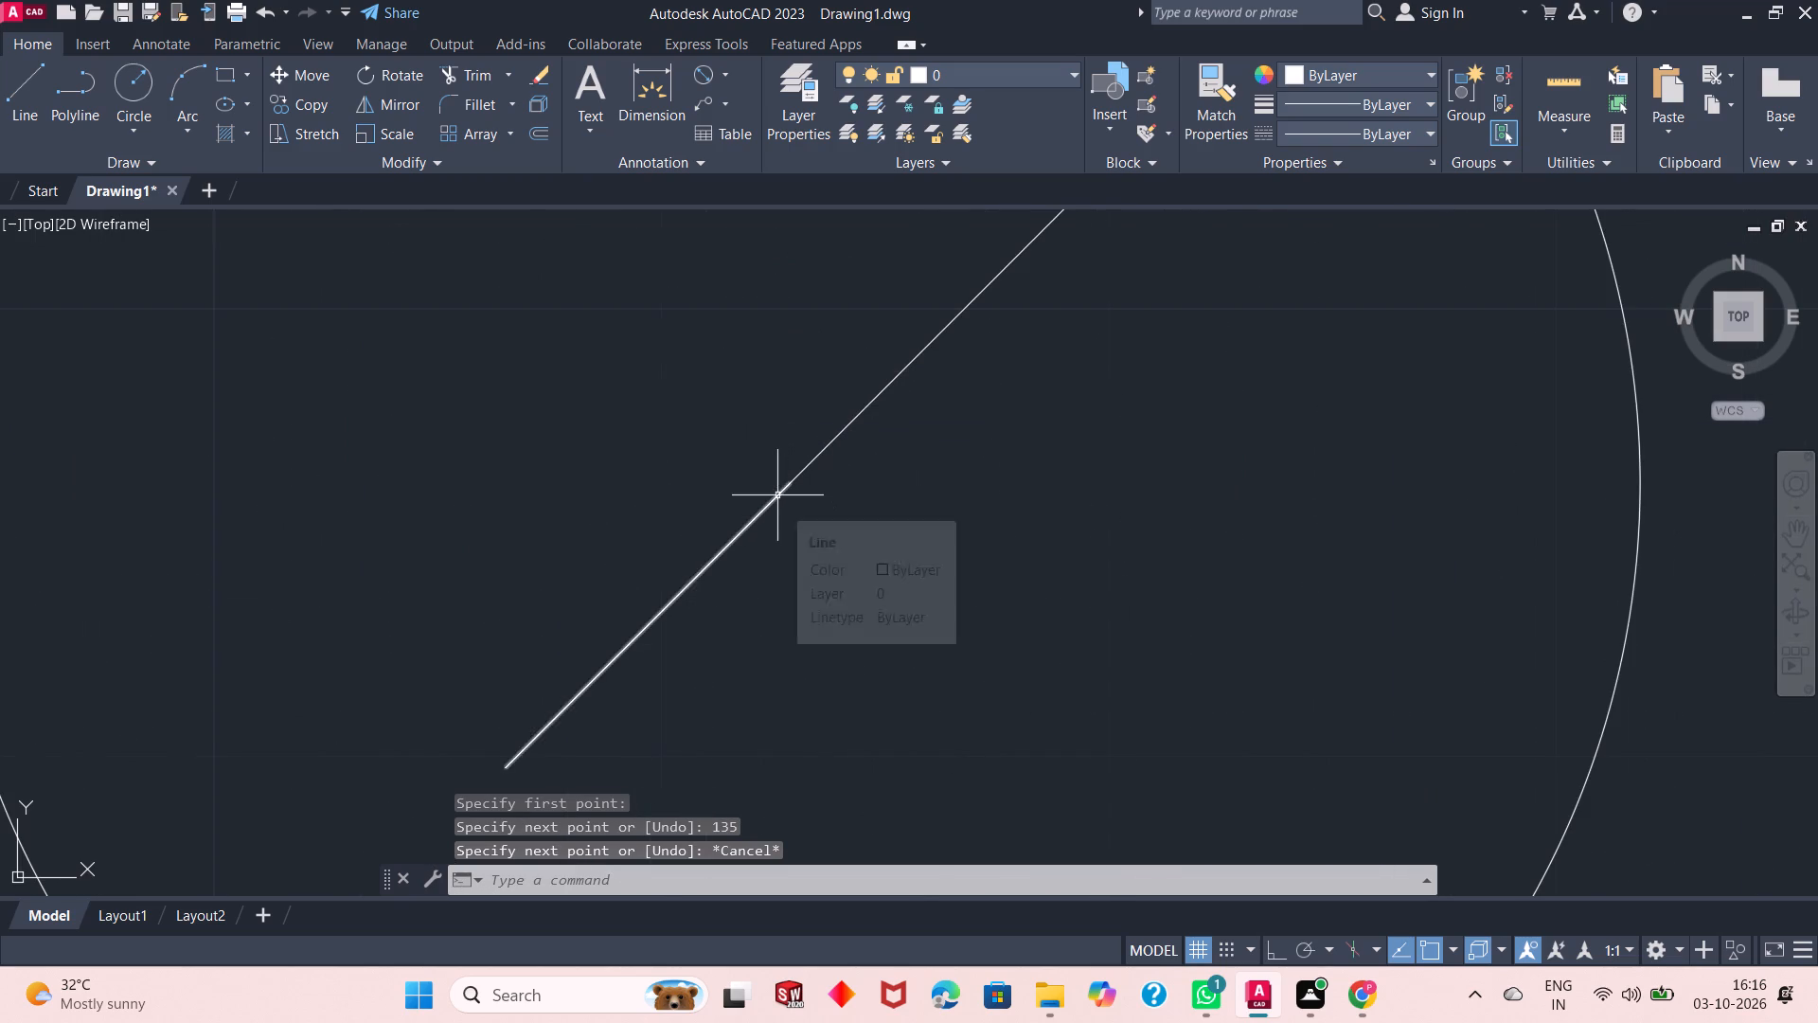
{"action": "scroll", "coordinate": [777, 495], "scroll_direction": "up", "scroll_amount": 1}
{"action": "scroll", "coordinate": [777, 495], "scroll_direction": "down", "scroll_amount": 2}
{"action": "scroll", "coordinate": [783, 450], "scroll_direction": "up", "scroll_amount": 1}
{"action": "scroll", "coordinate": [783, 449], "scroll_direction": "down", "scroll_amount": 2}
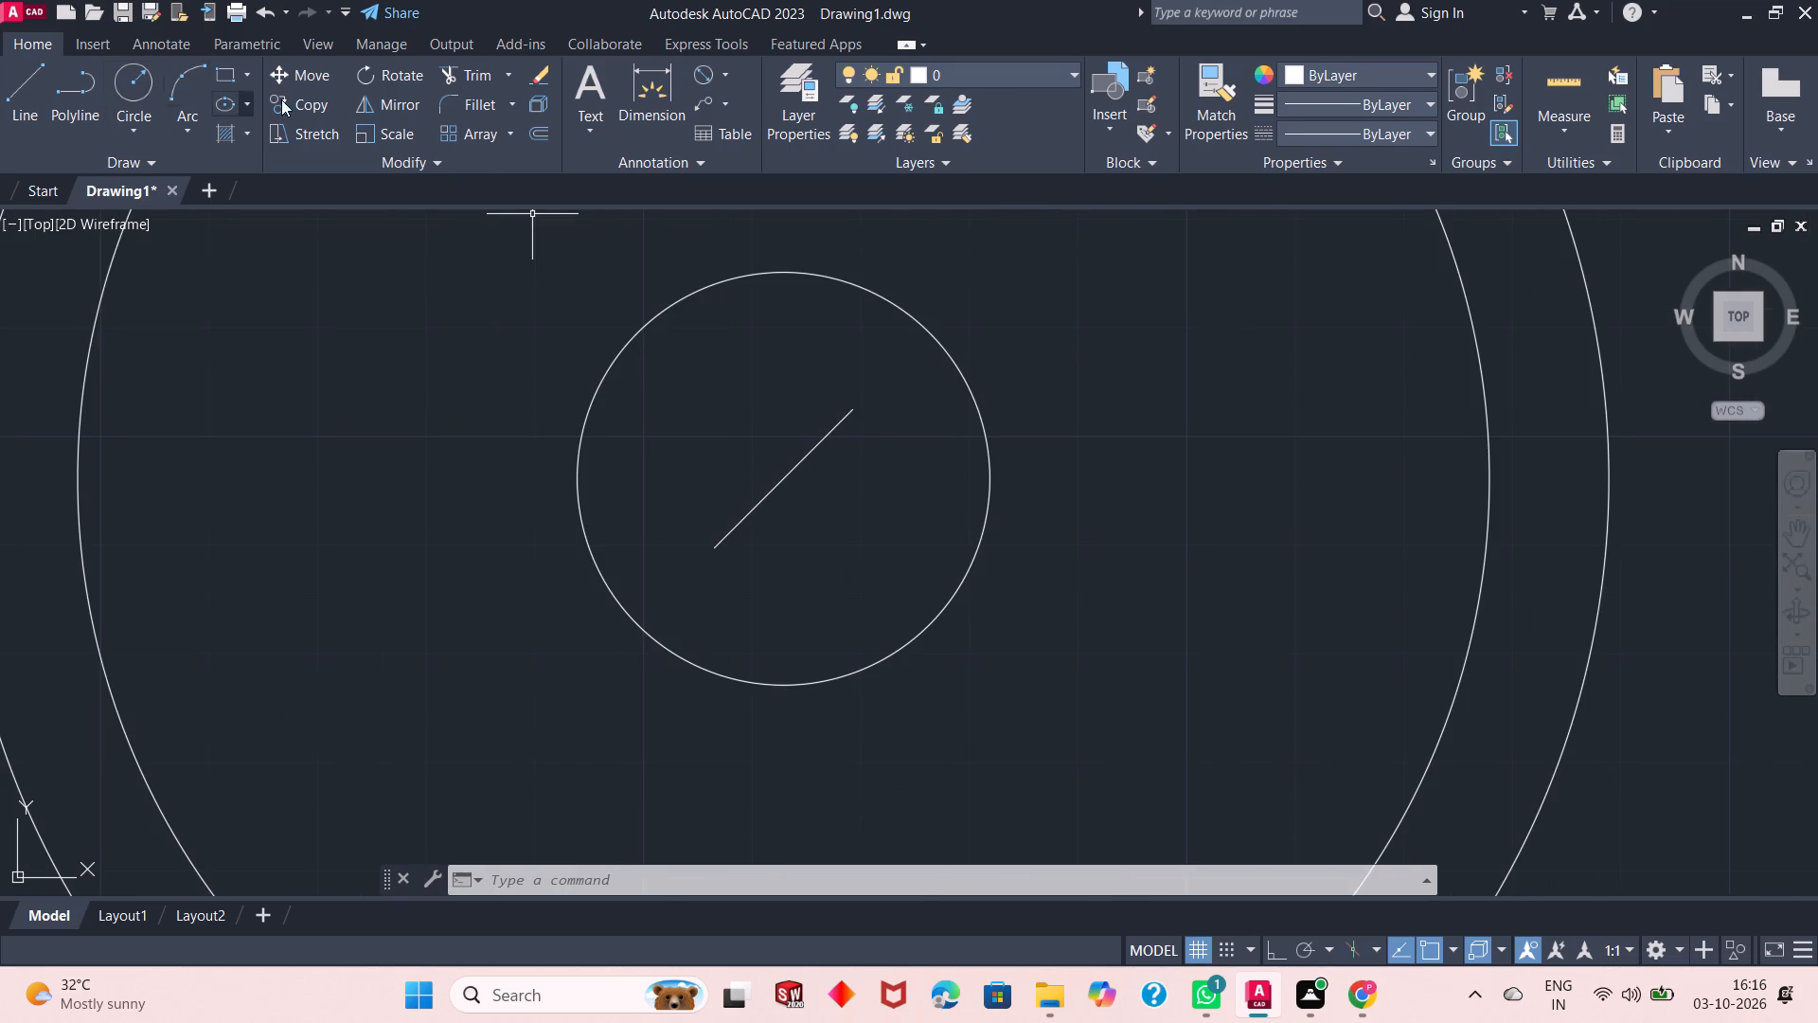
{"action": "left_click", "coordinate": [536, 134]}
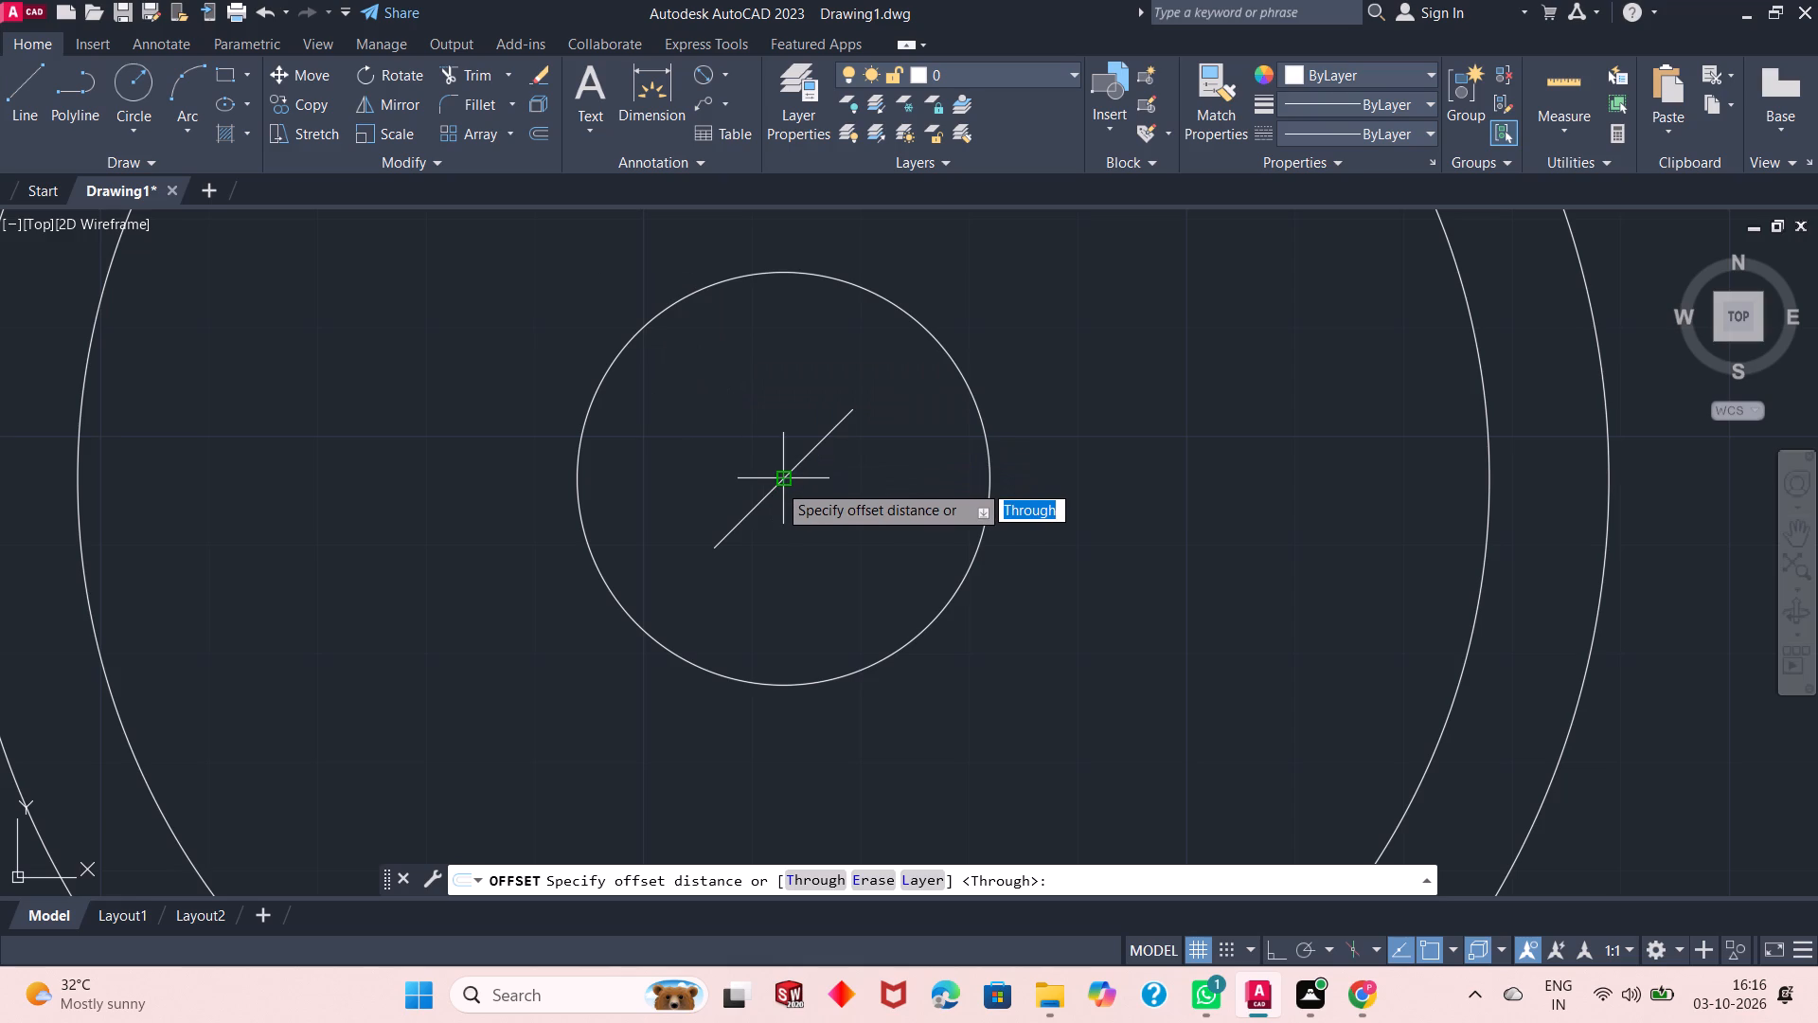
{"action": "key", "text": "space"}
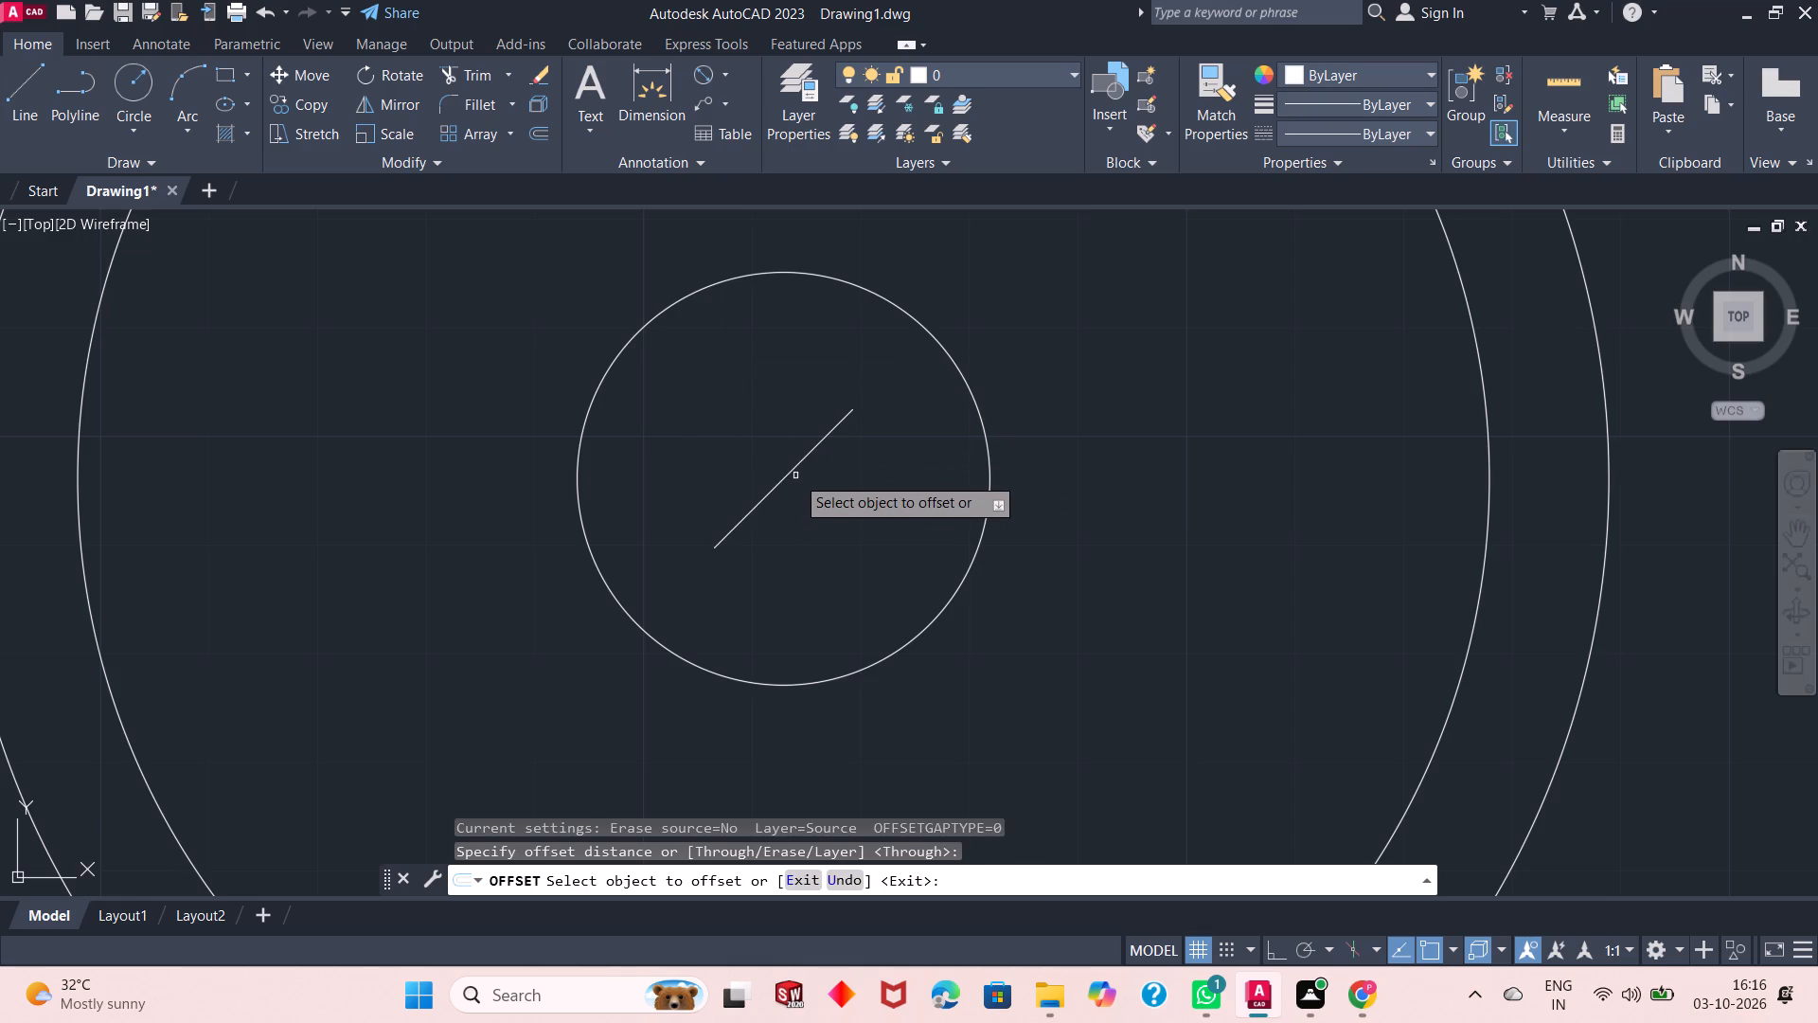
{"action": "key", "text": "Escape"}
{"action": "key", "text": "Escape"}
Join the two collinear diagonal lines meeting at the circle centre into a single line.
{"action": "left_click", "coordinate": [795, 466]}
{"action": "left_click", "coordinate": [750, 503]}
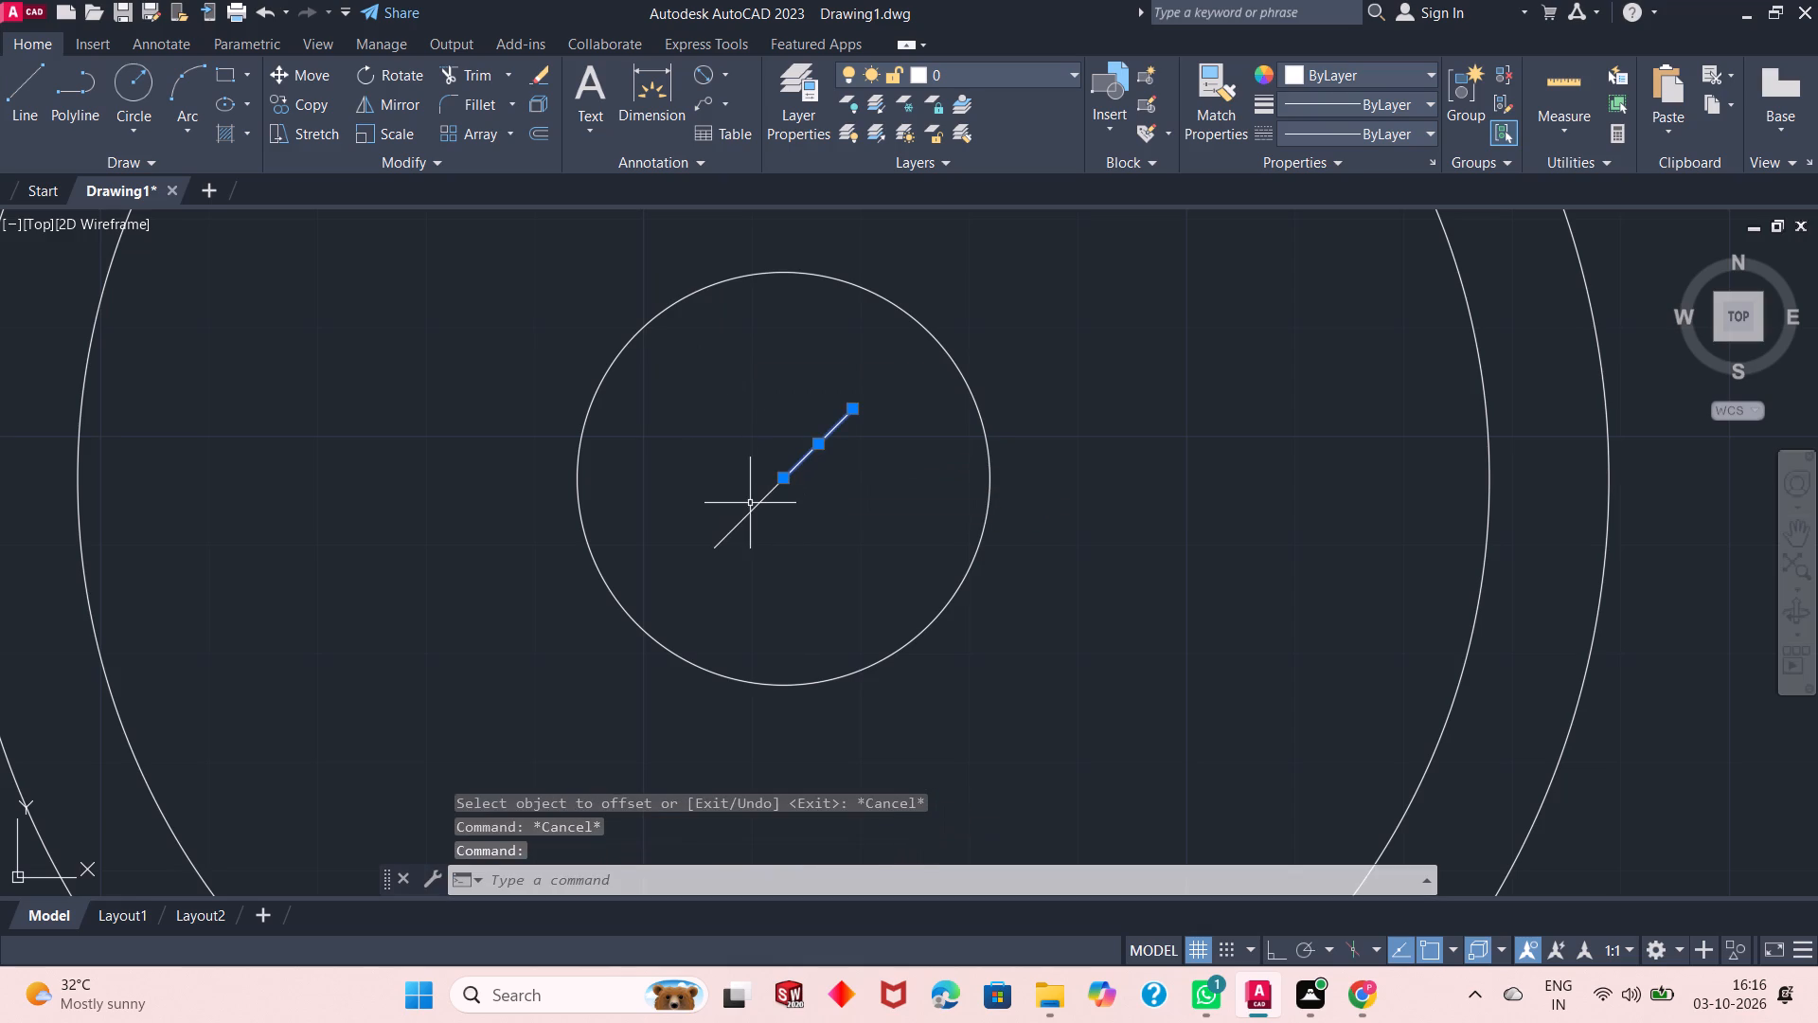
{"action": "left_click", "coordinate": [754, 521]}
{"action": "left_click", "coordinate": [769, 513]}
{"action": "left_click", "coordinate": [734, 511]}
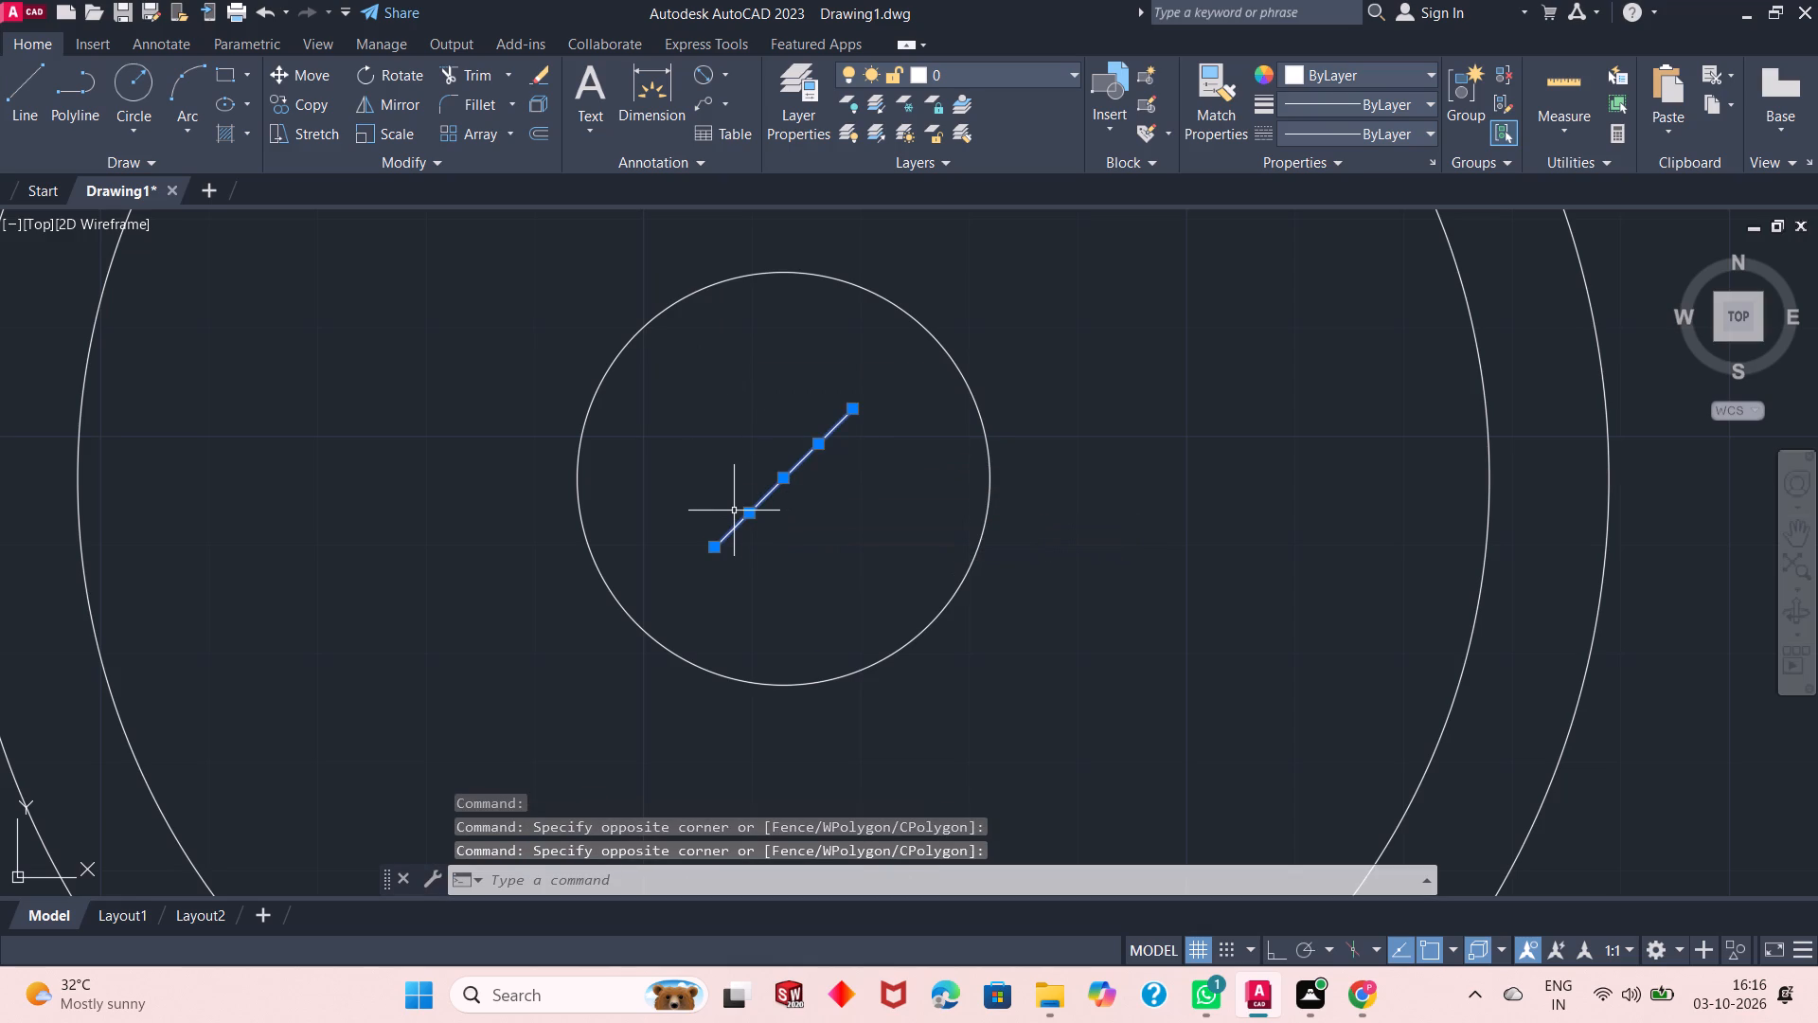
{"action": "key", "text": "j"}
{"action": "key", "text": "Return"}
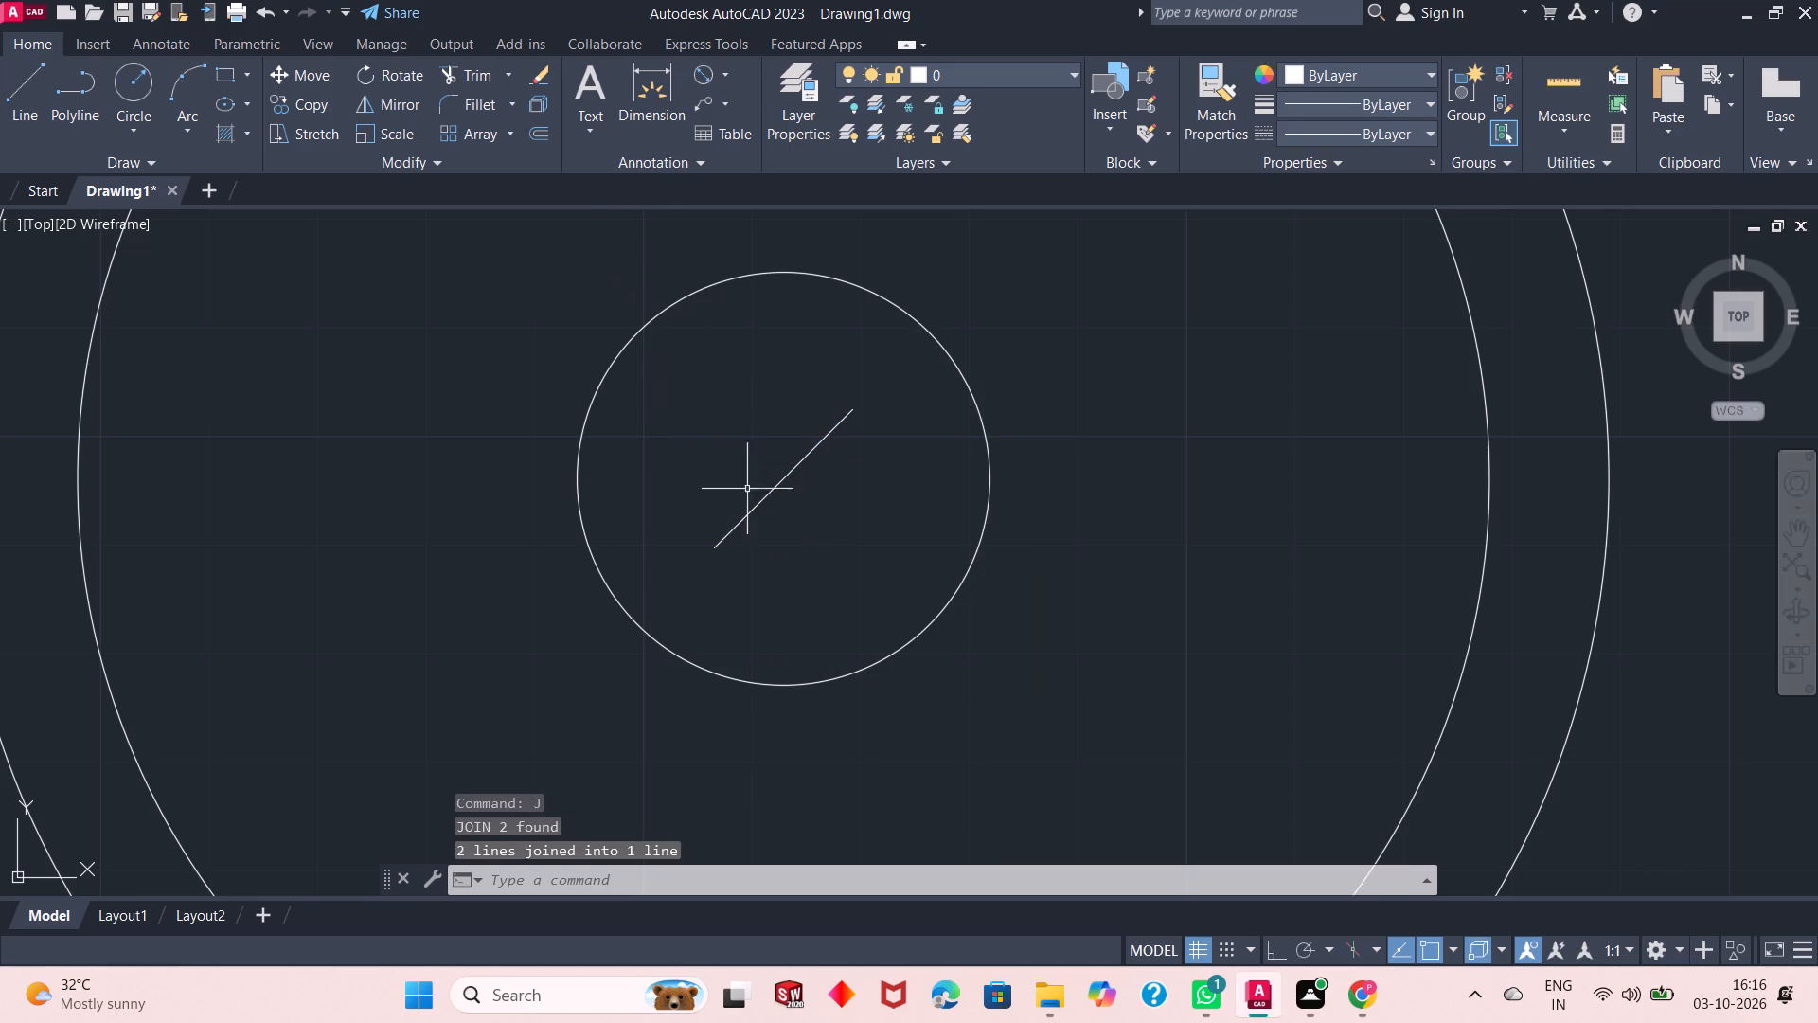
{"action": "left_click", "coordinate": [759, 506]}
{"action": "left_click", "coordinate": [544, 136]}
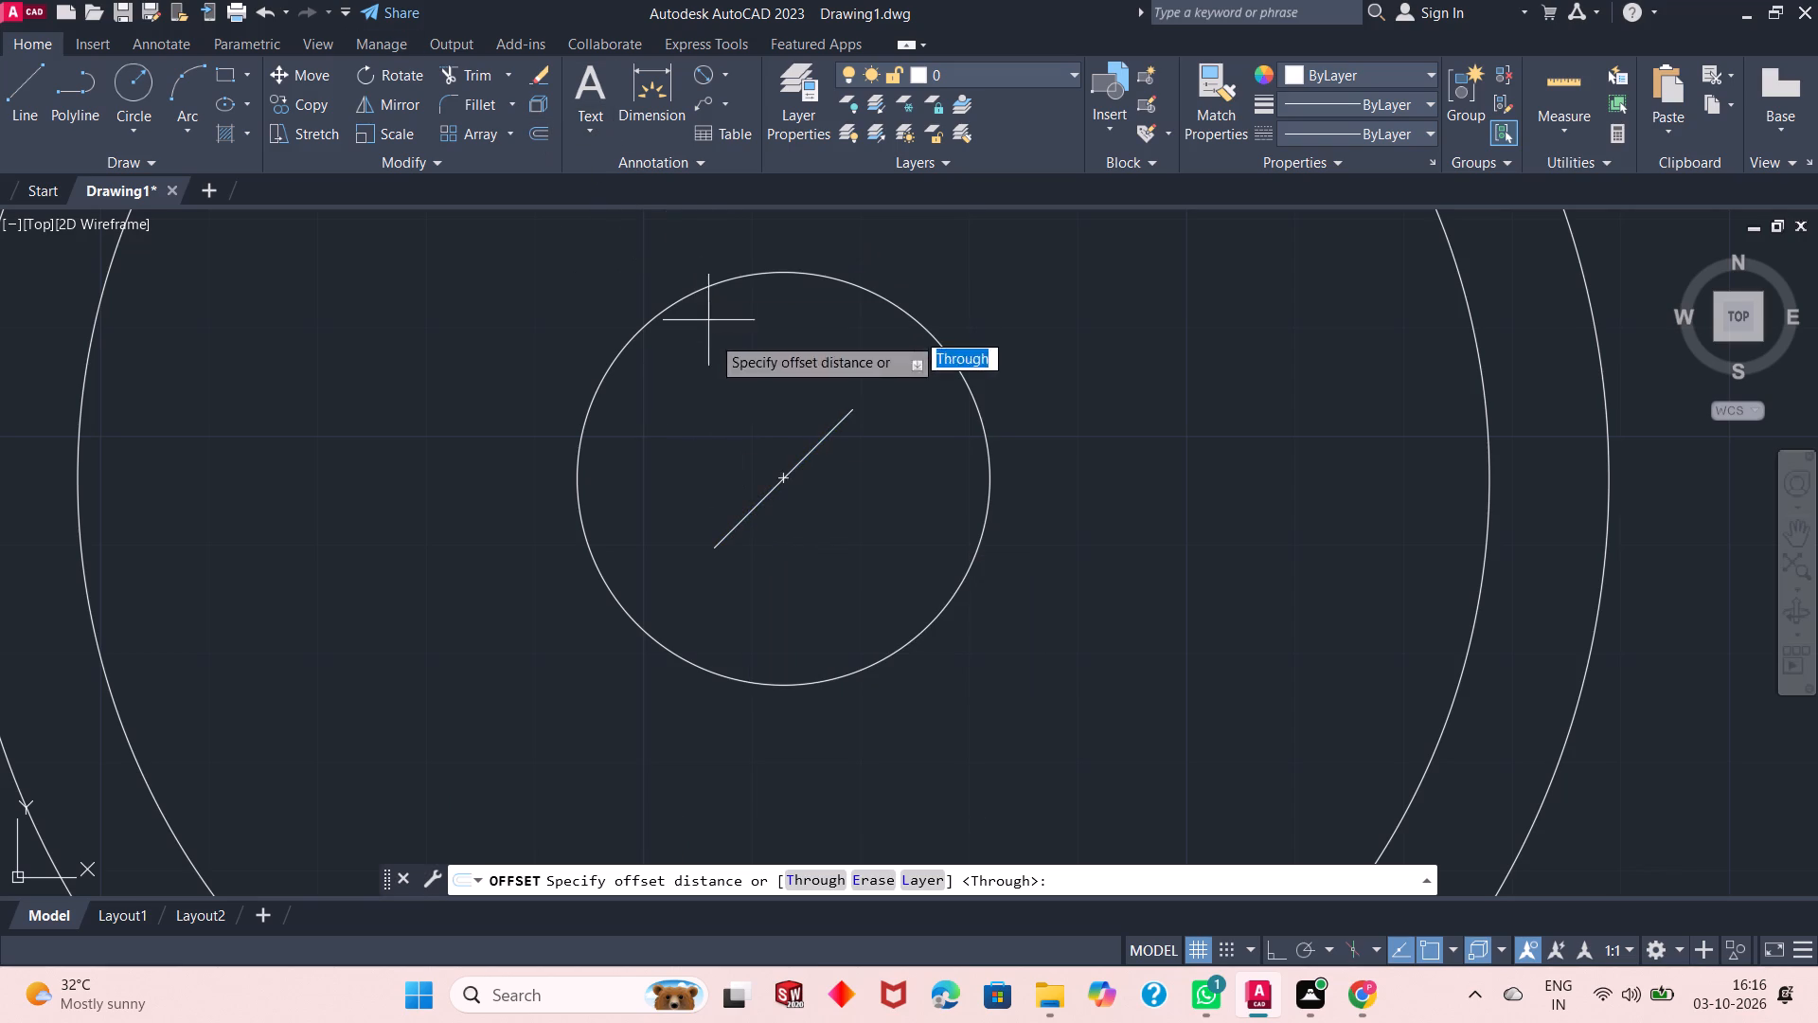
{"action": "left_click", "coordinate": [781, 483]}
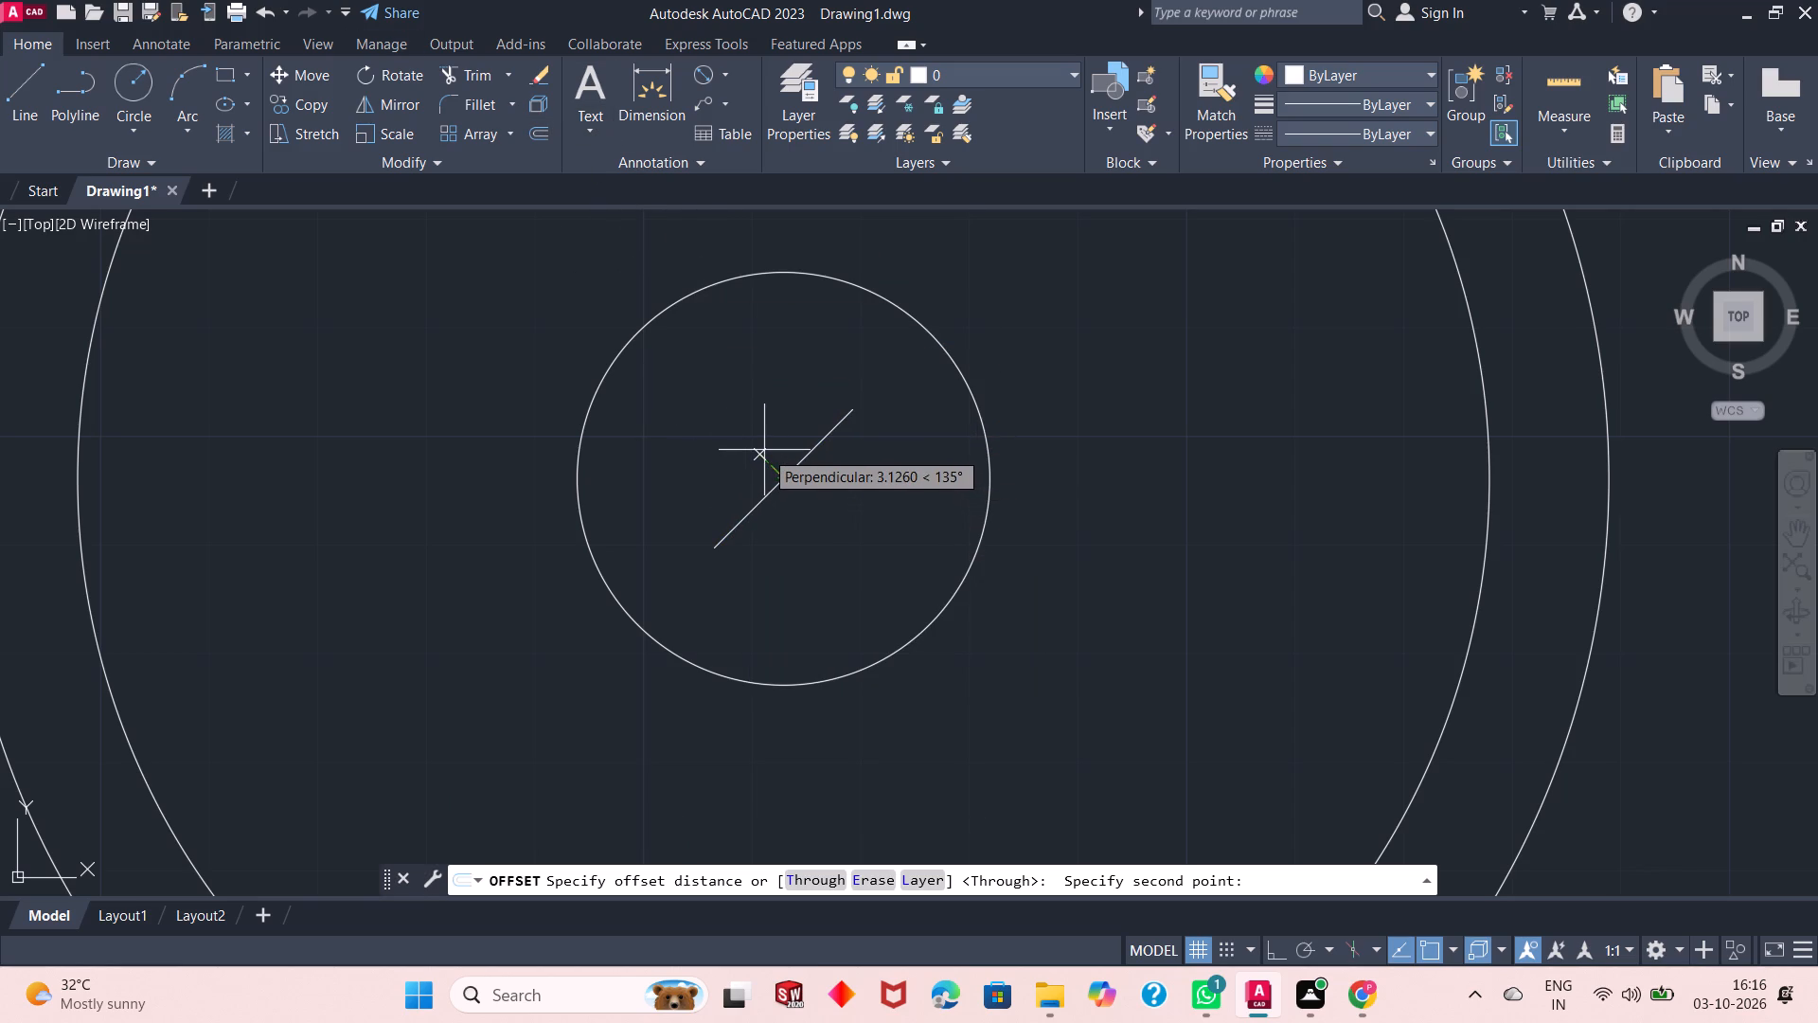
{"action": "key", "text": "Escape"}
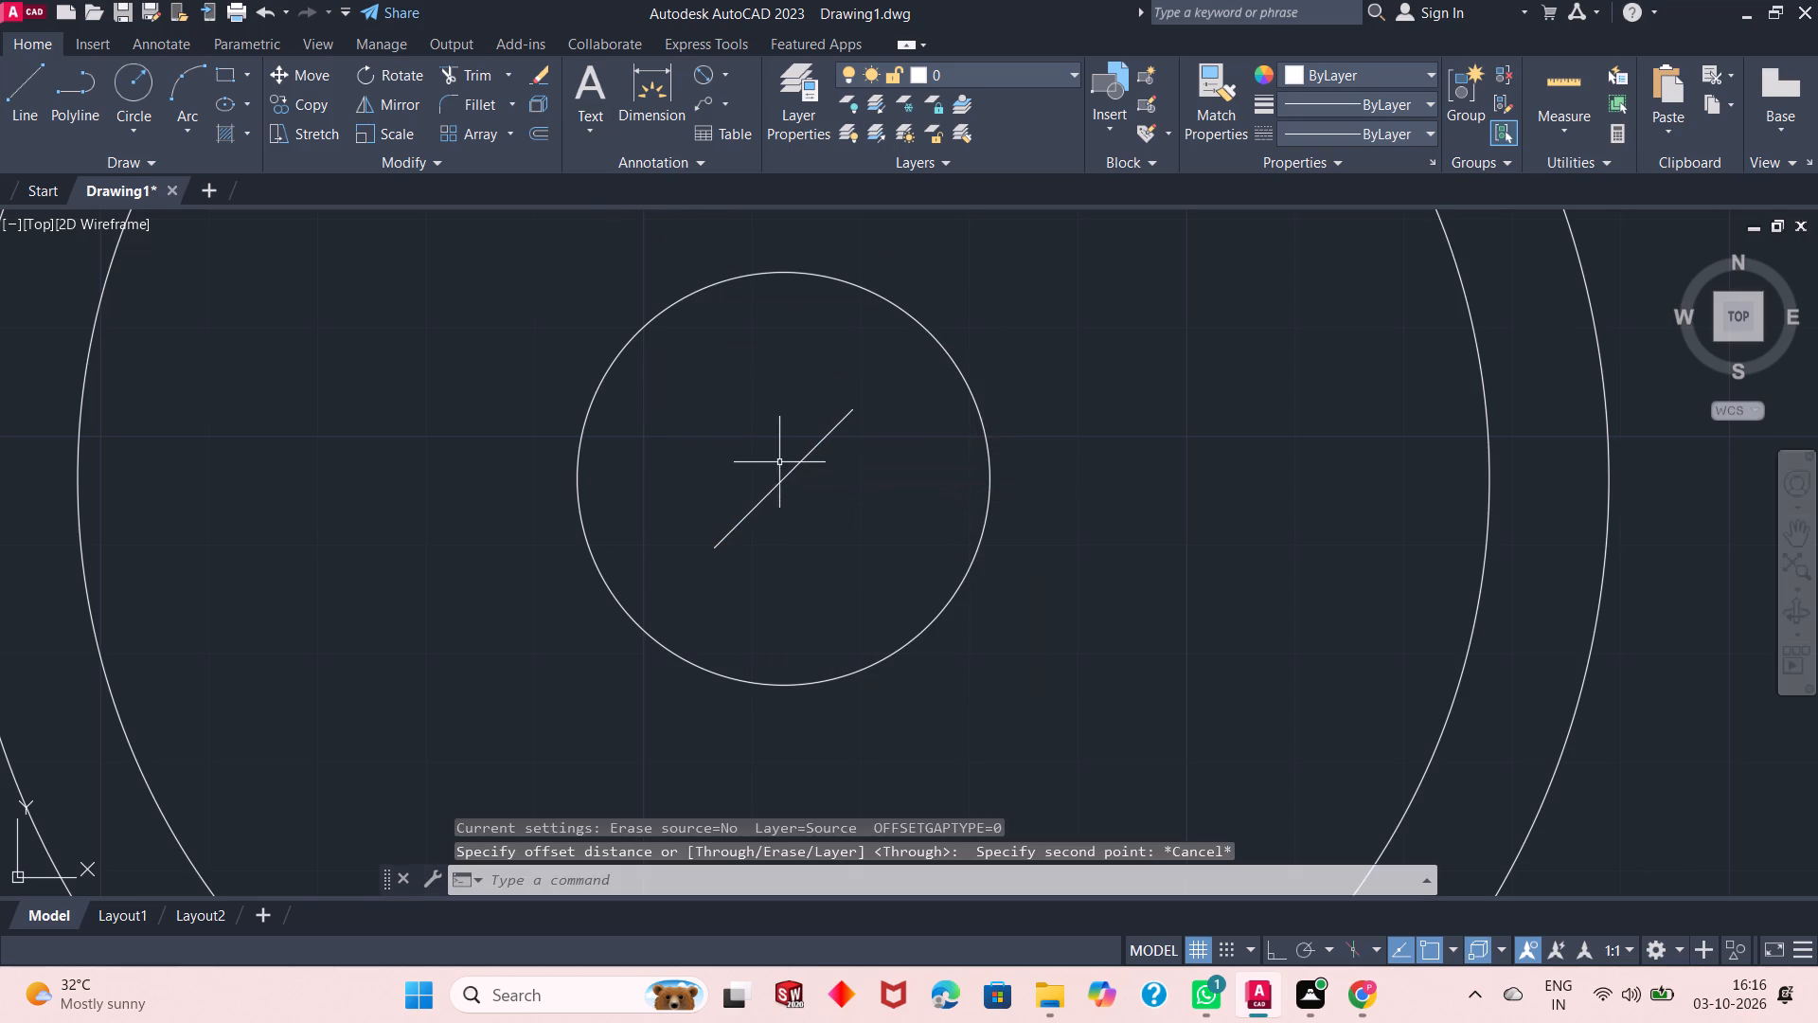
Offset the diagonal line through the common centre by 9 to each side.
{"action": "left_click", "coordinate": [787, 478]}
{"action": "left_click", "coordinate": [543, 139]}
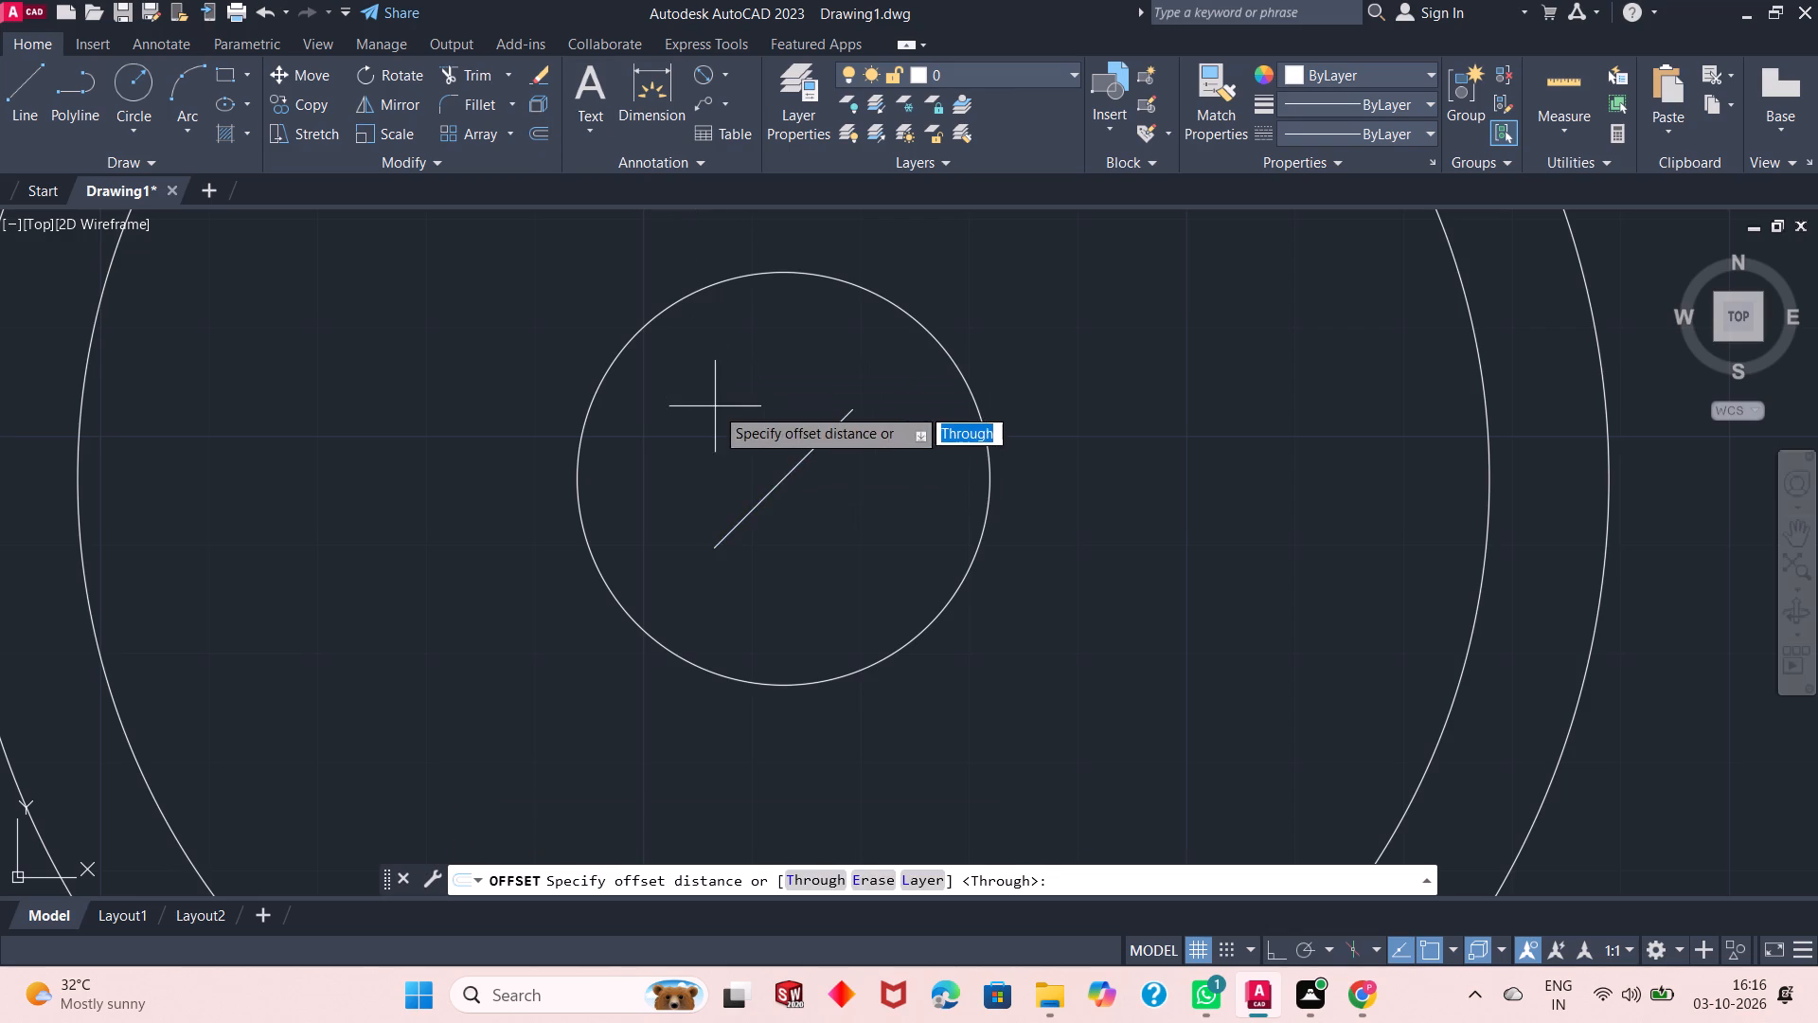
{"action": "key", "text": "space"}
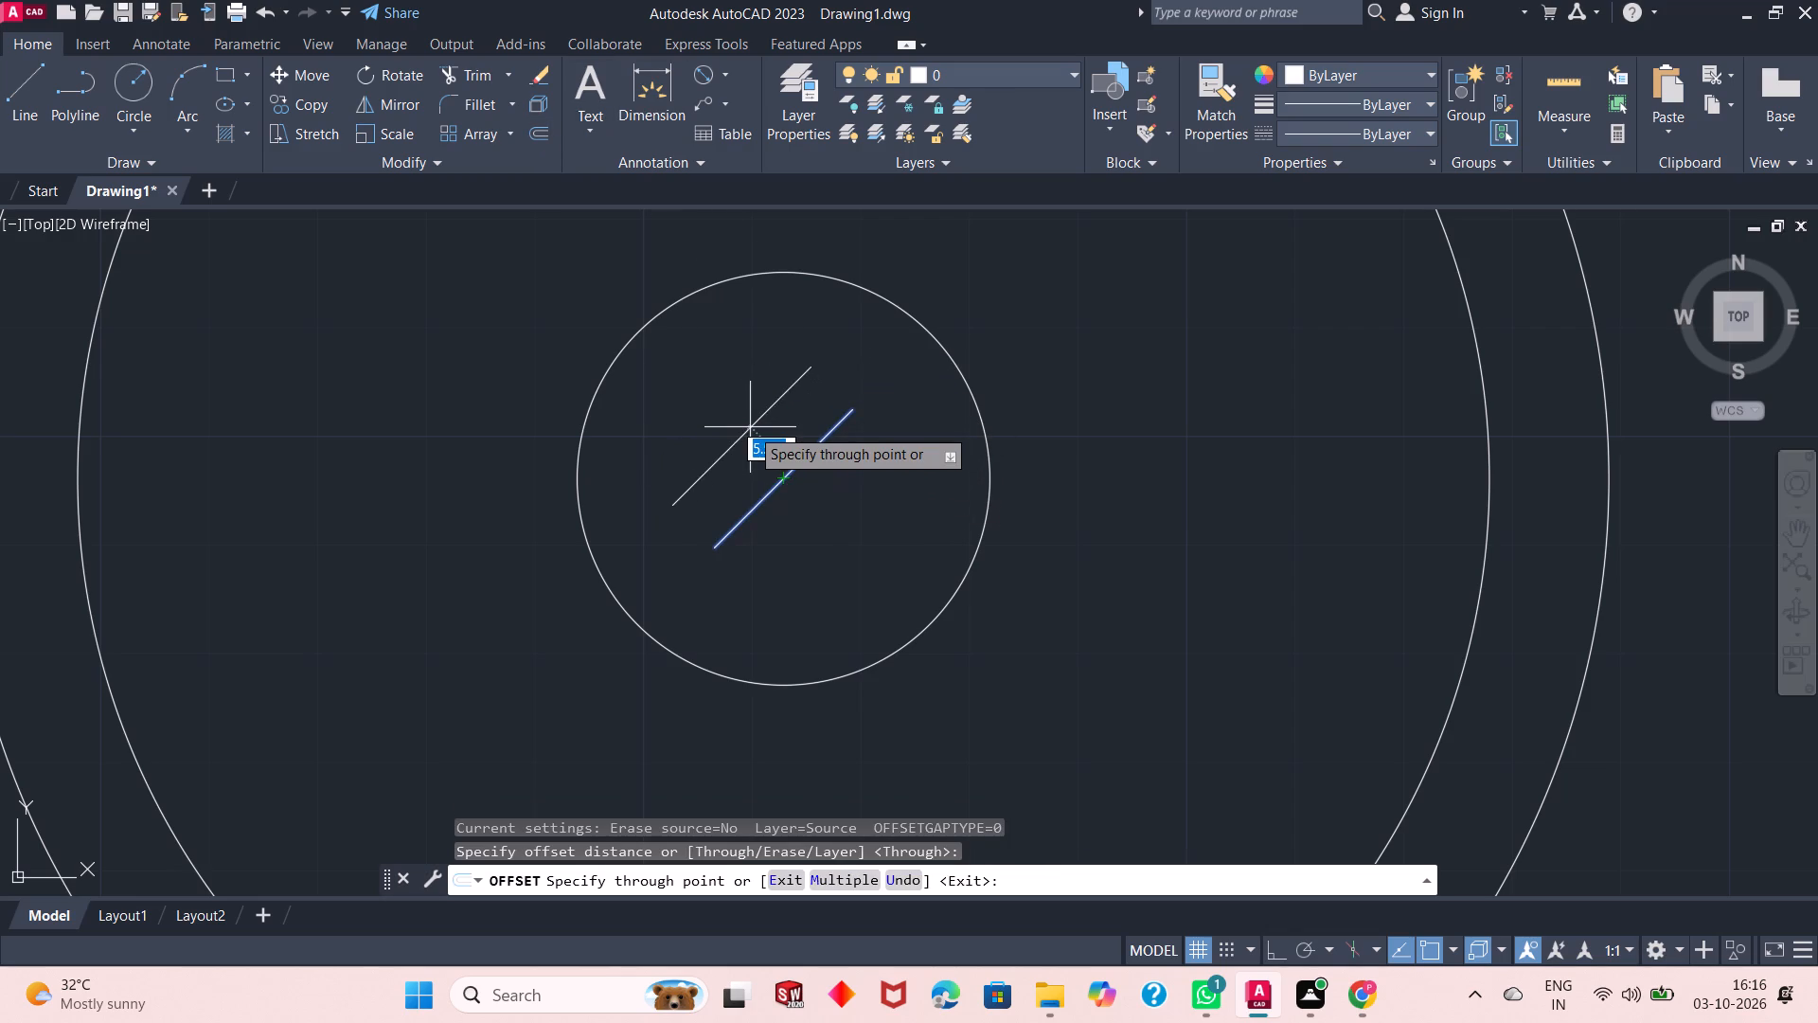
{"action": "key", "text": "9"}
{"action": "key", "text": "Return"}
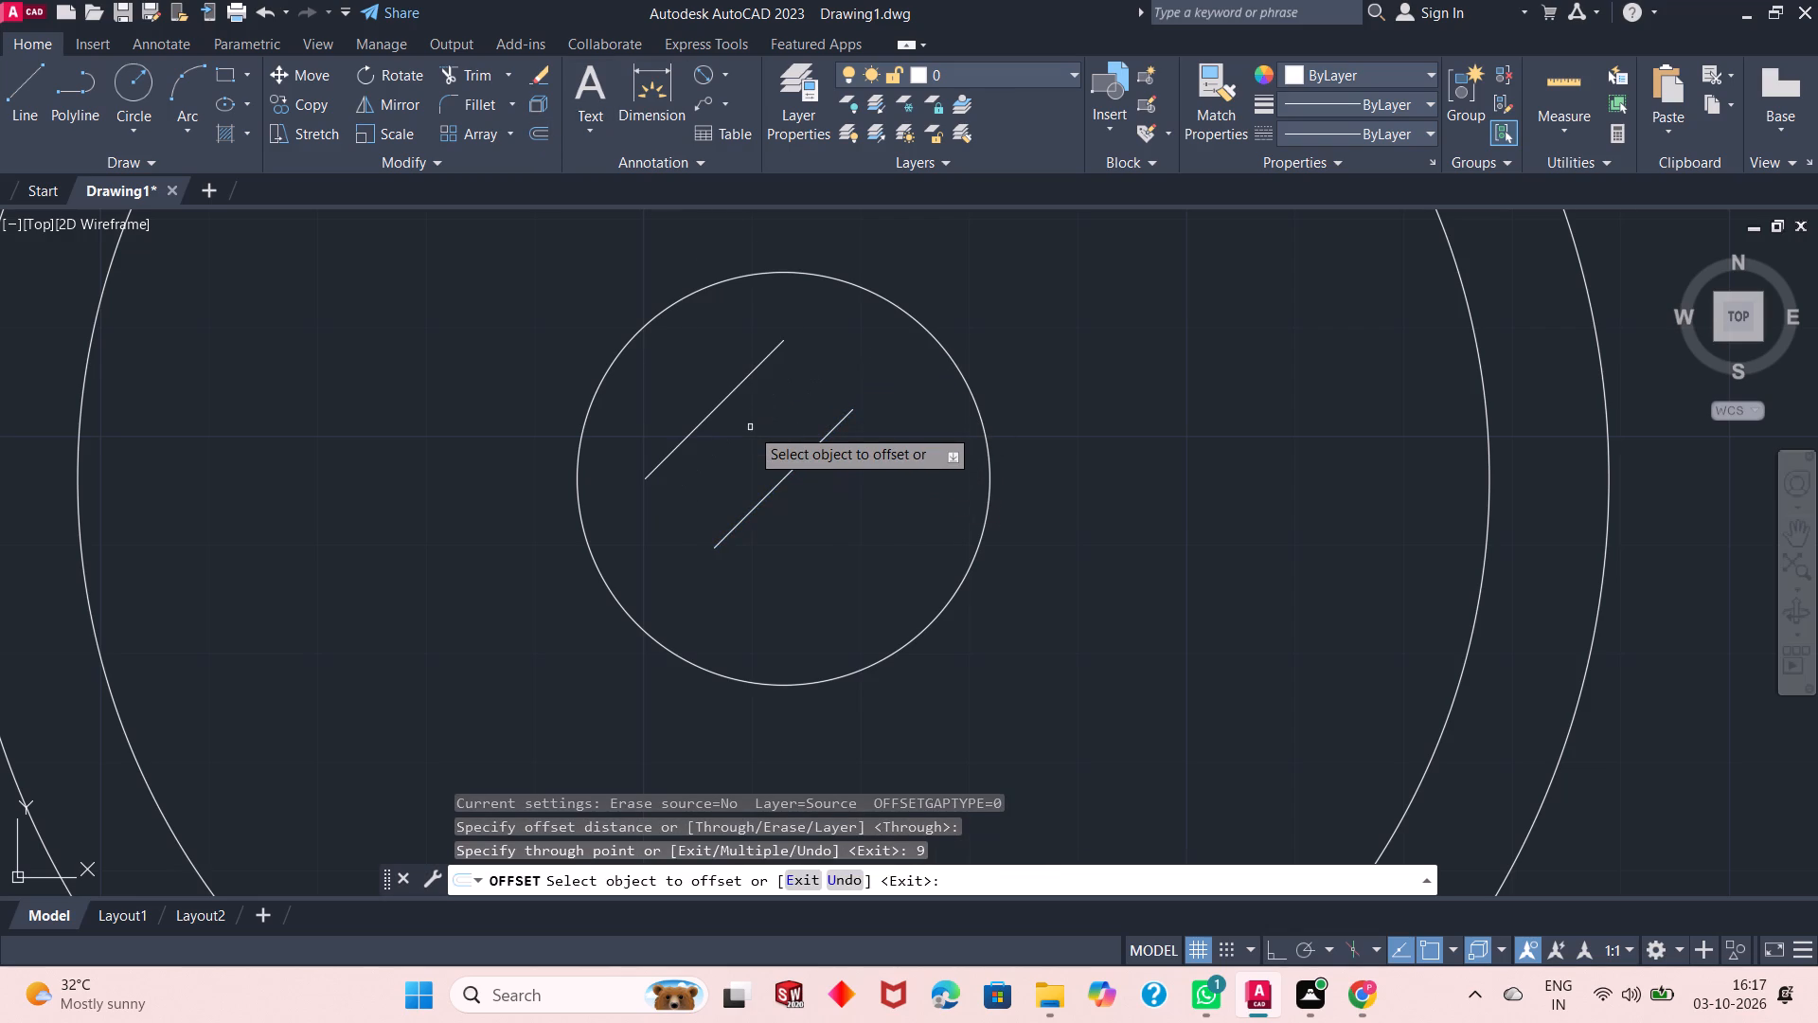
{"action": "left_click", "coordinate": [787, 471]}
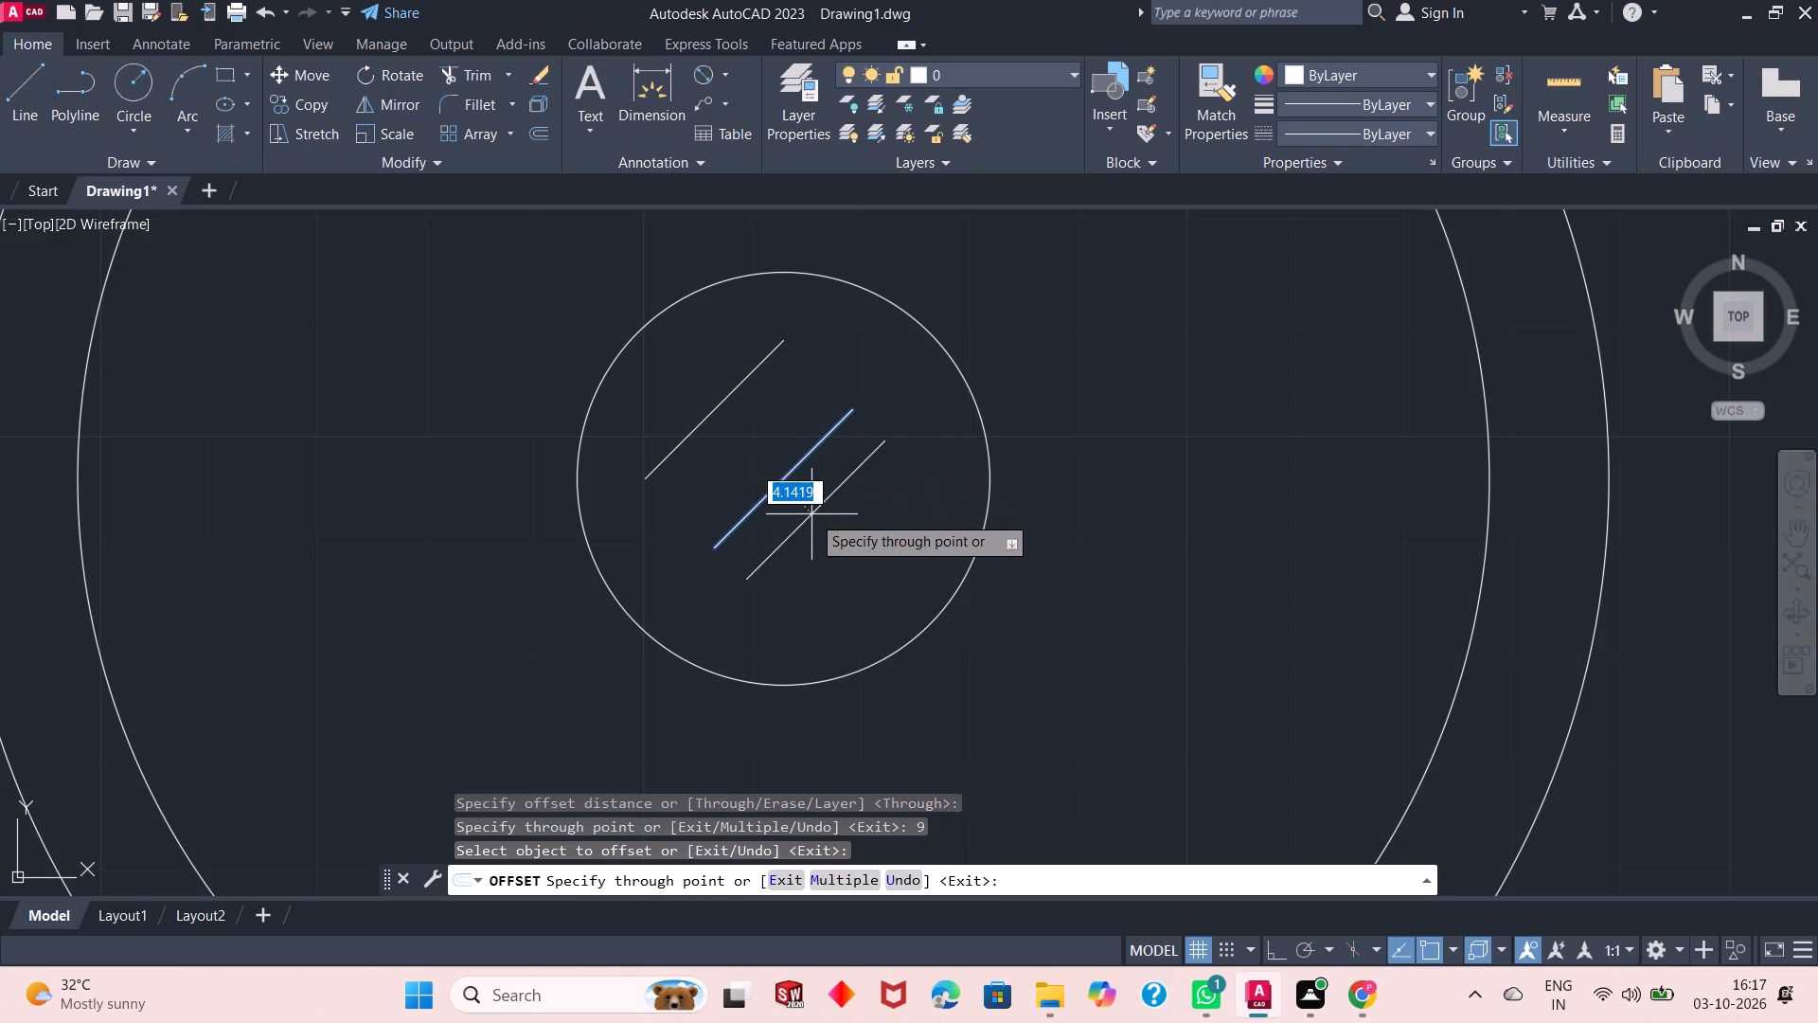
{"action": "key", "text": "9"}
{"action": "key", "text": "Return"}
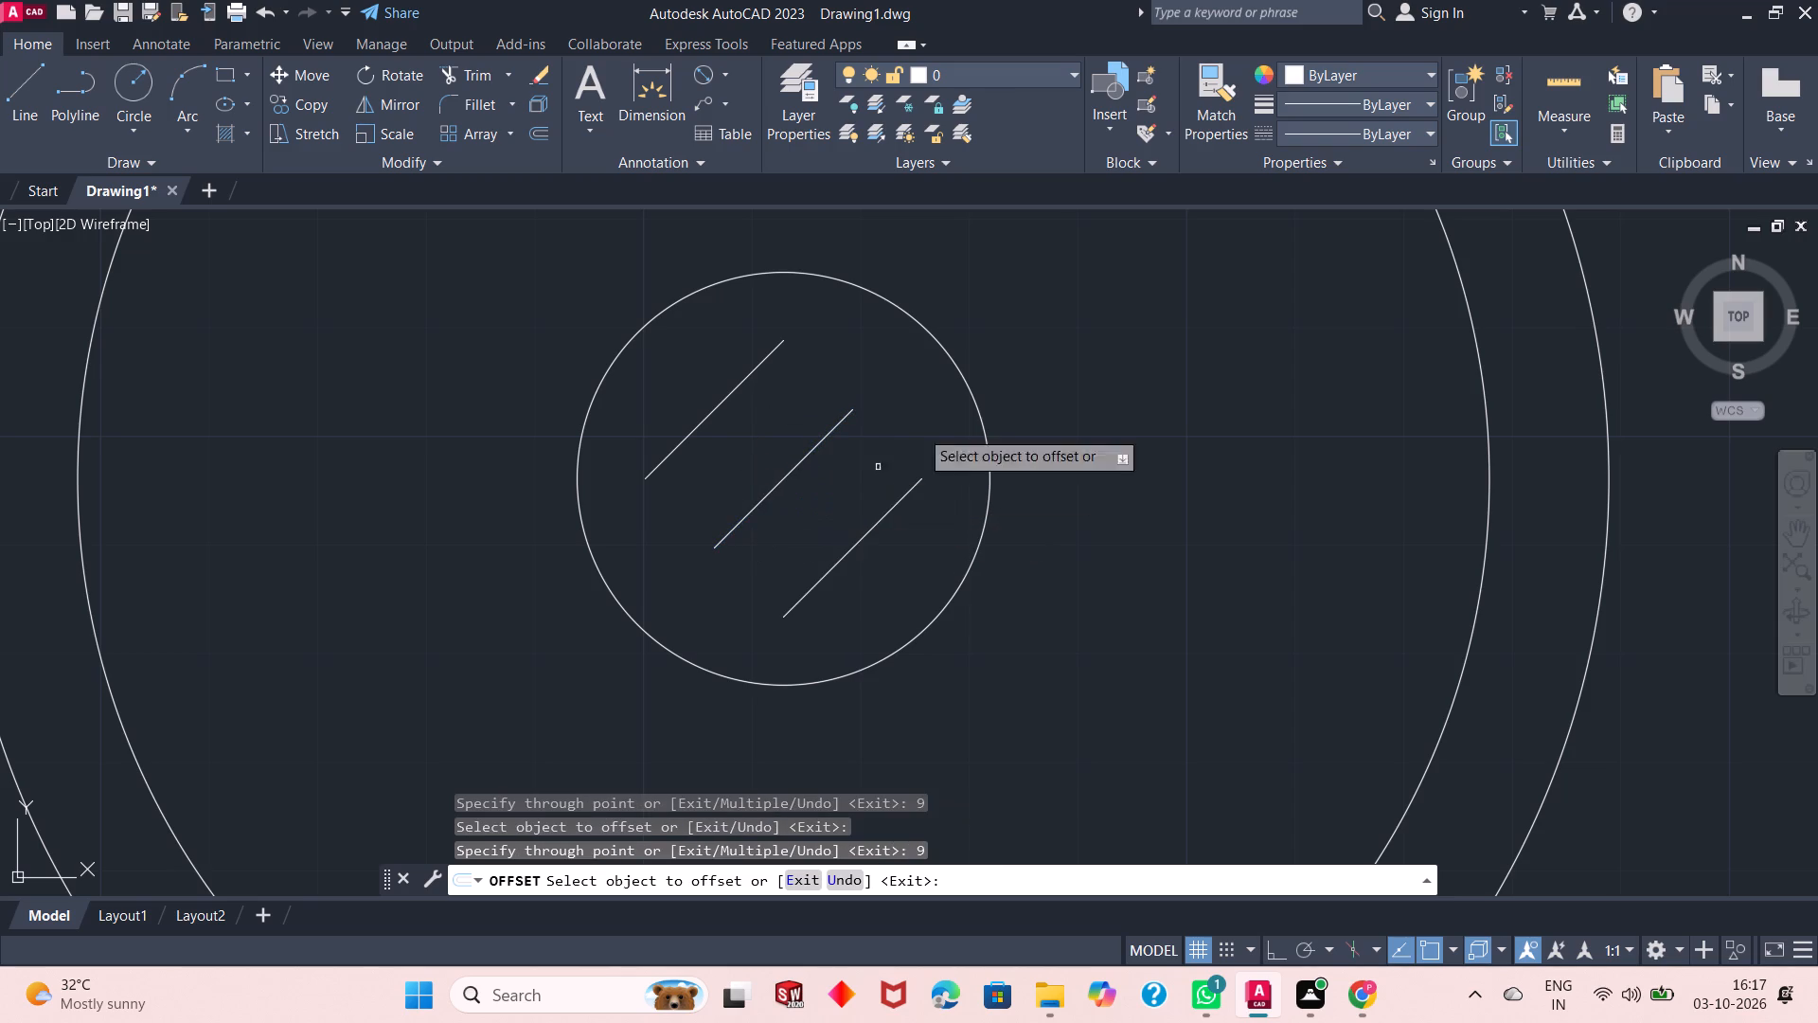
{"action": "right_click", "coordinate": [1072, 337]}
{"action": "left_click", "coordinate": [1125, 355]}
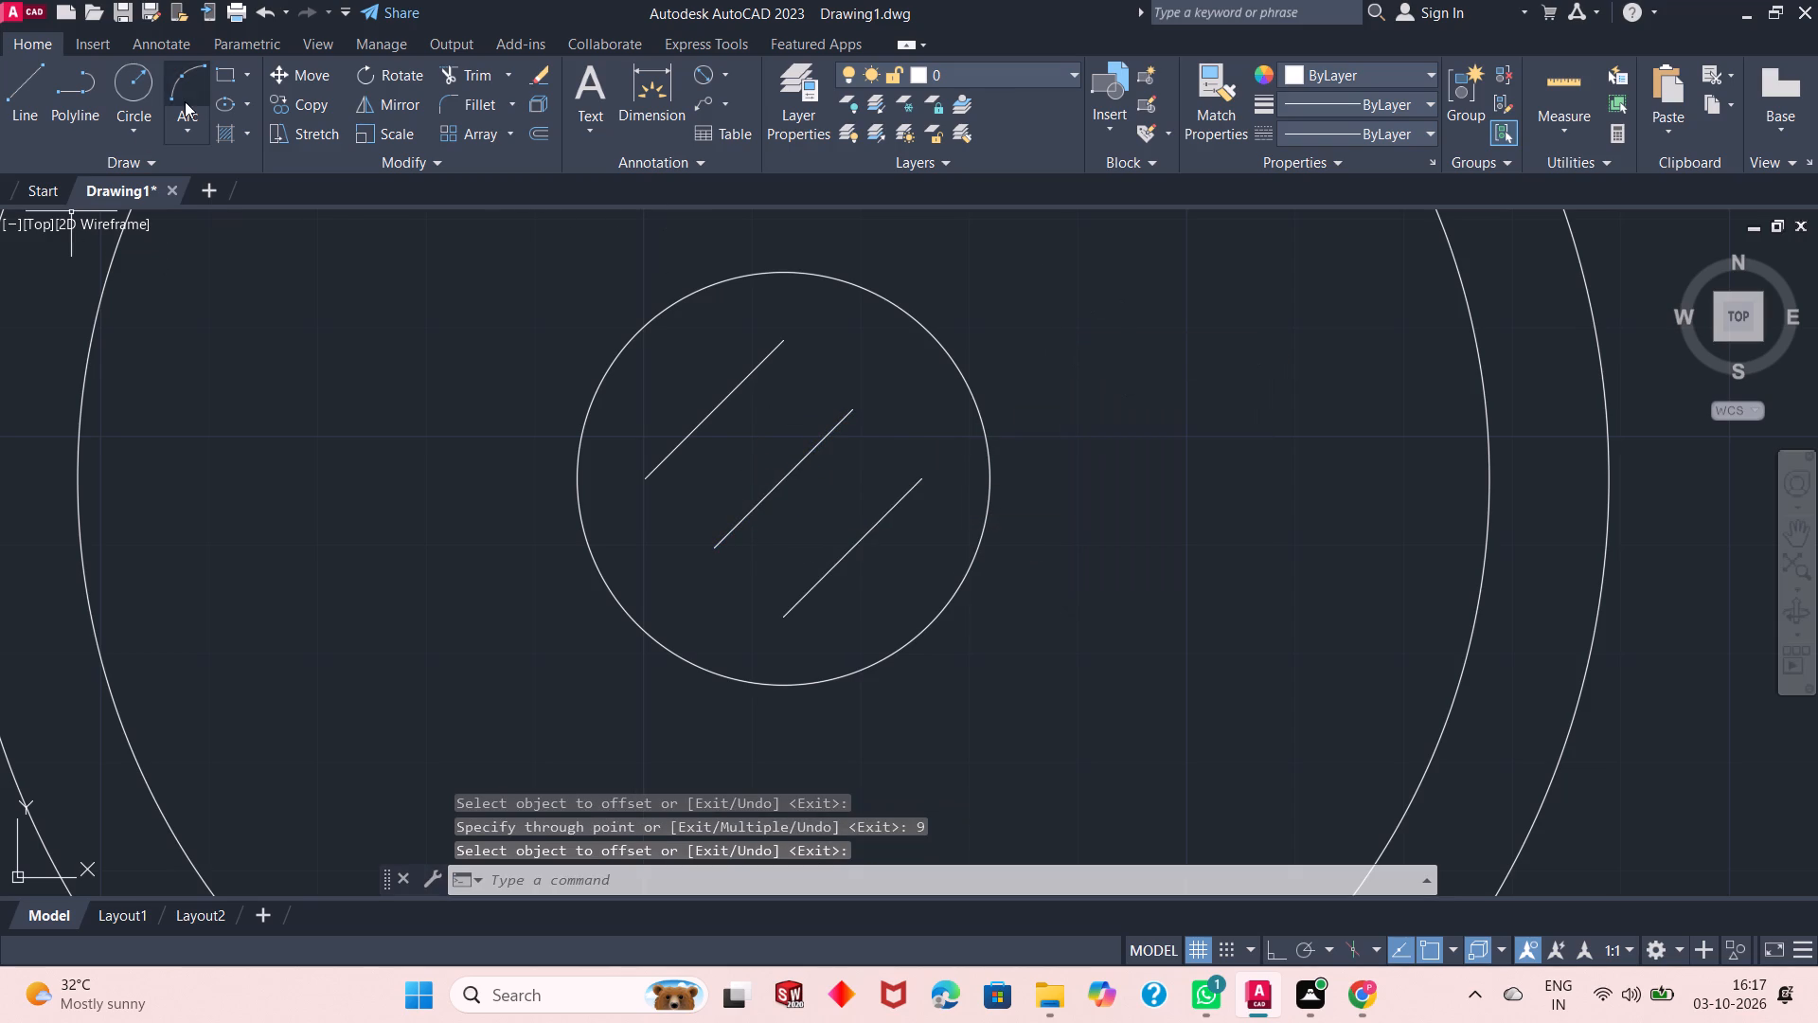
Erase the original diagonal line through the common centre, between the two parallel lines.
{"action": "left_click", "coordinate": [793, 467]}
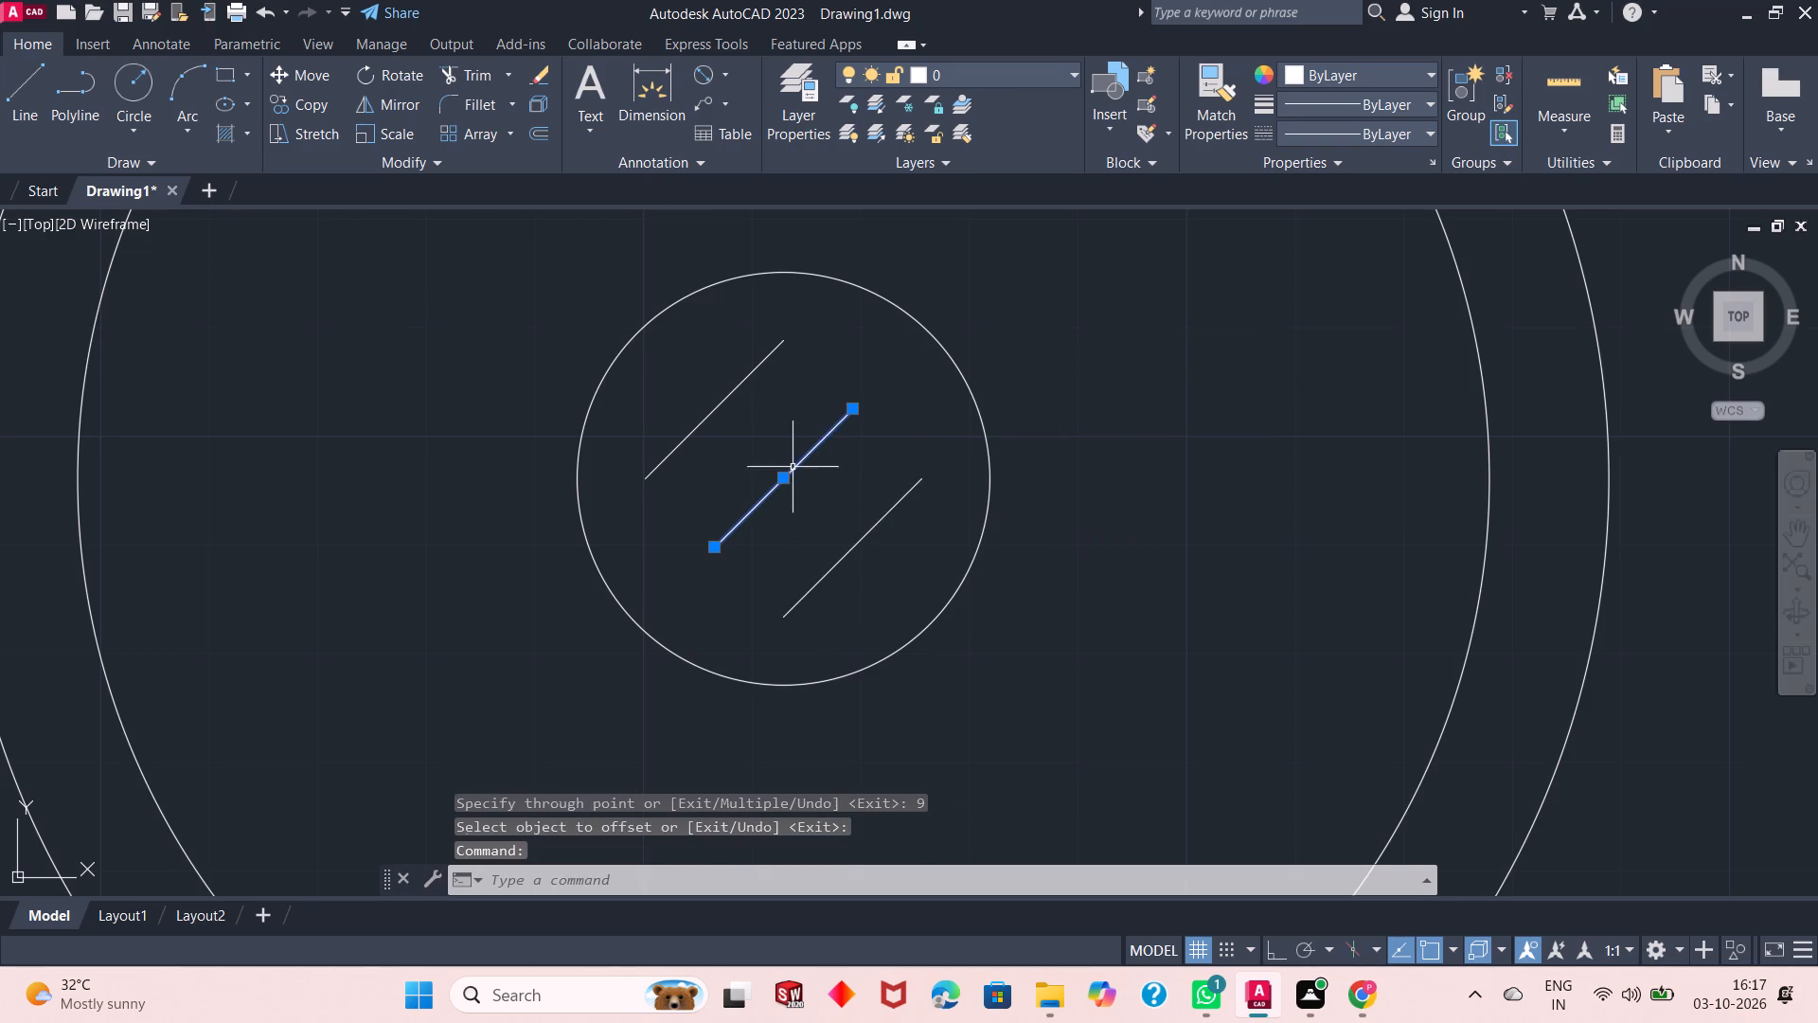
{"action": "right_click", "coordinate": [996, 383]}
{"action": "left_click", "coordinate": [1059, 497]}
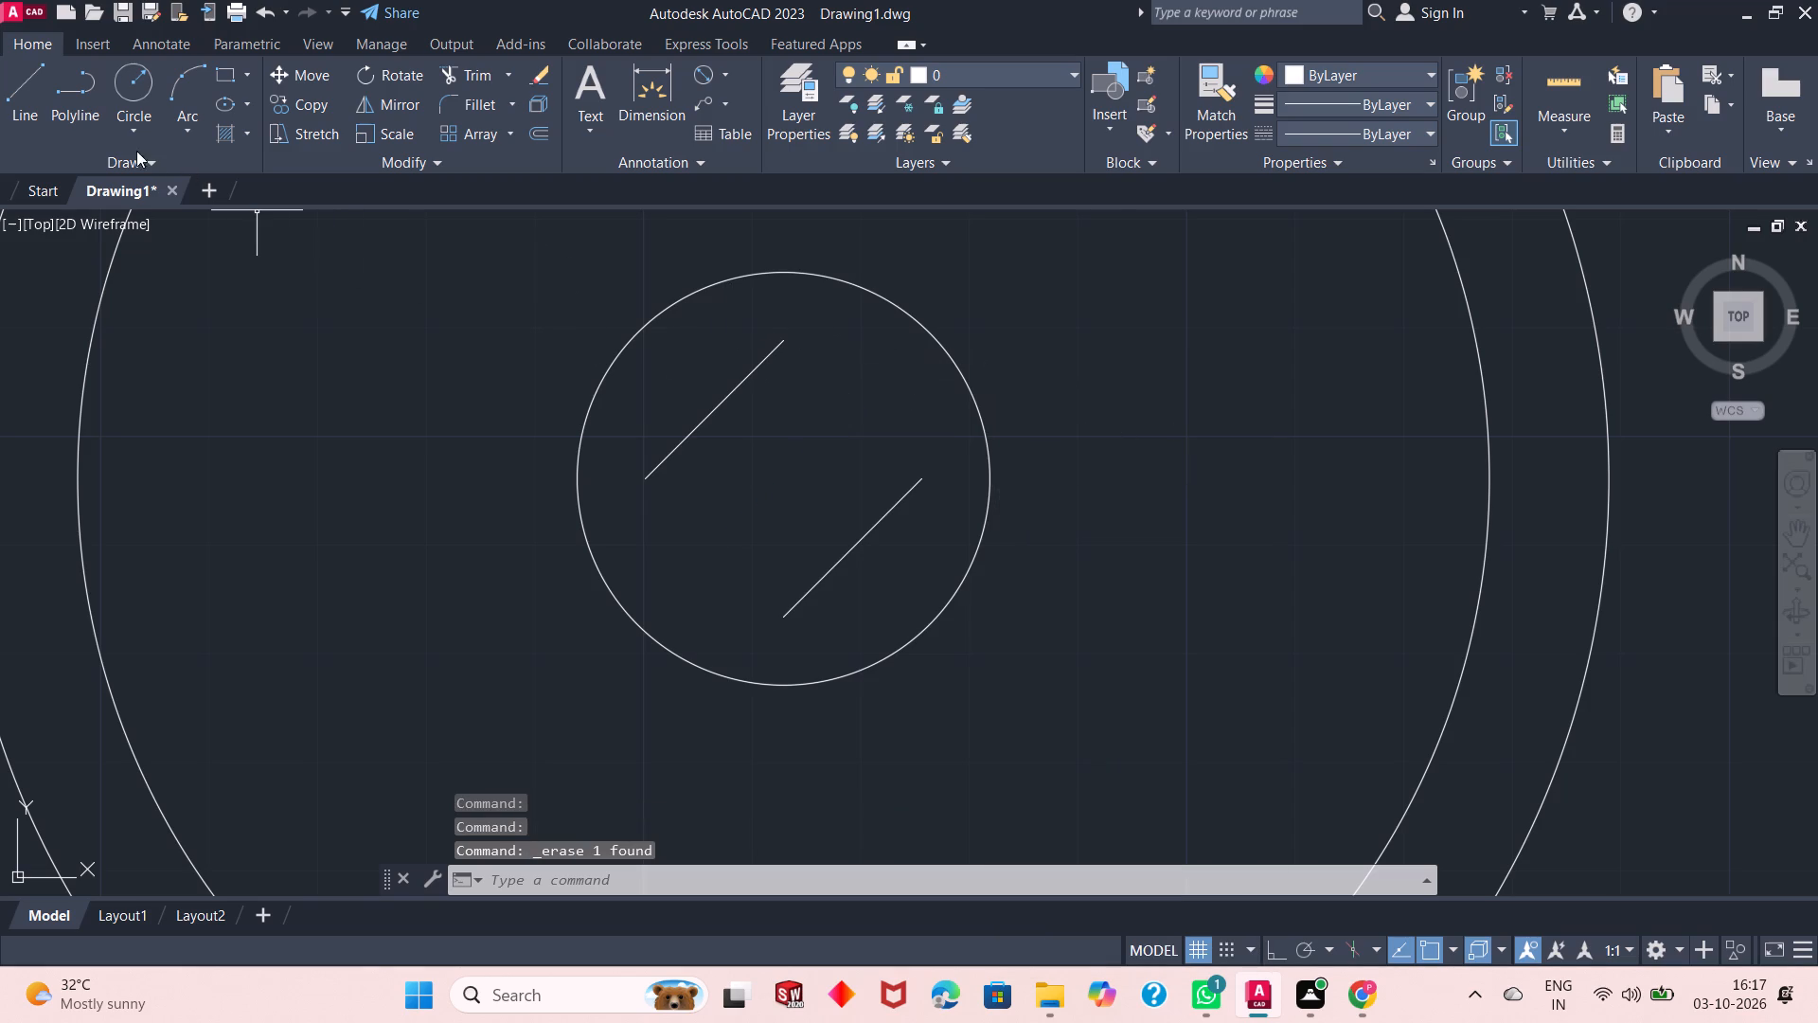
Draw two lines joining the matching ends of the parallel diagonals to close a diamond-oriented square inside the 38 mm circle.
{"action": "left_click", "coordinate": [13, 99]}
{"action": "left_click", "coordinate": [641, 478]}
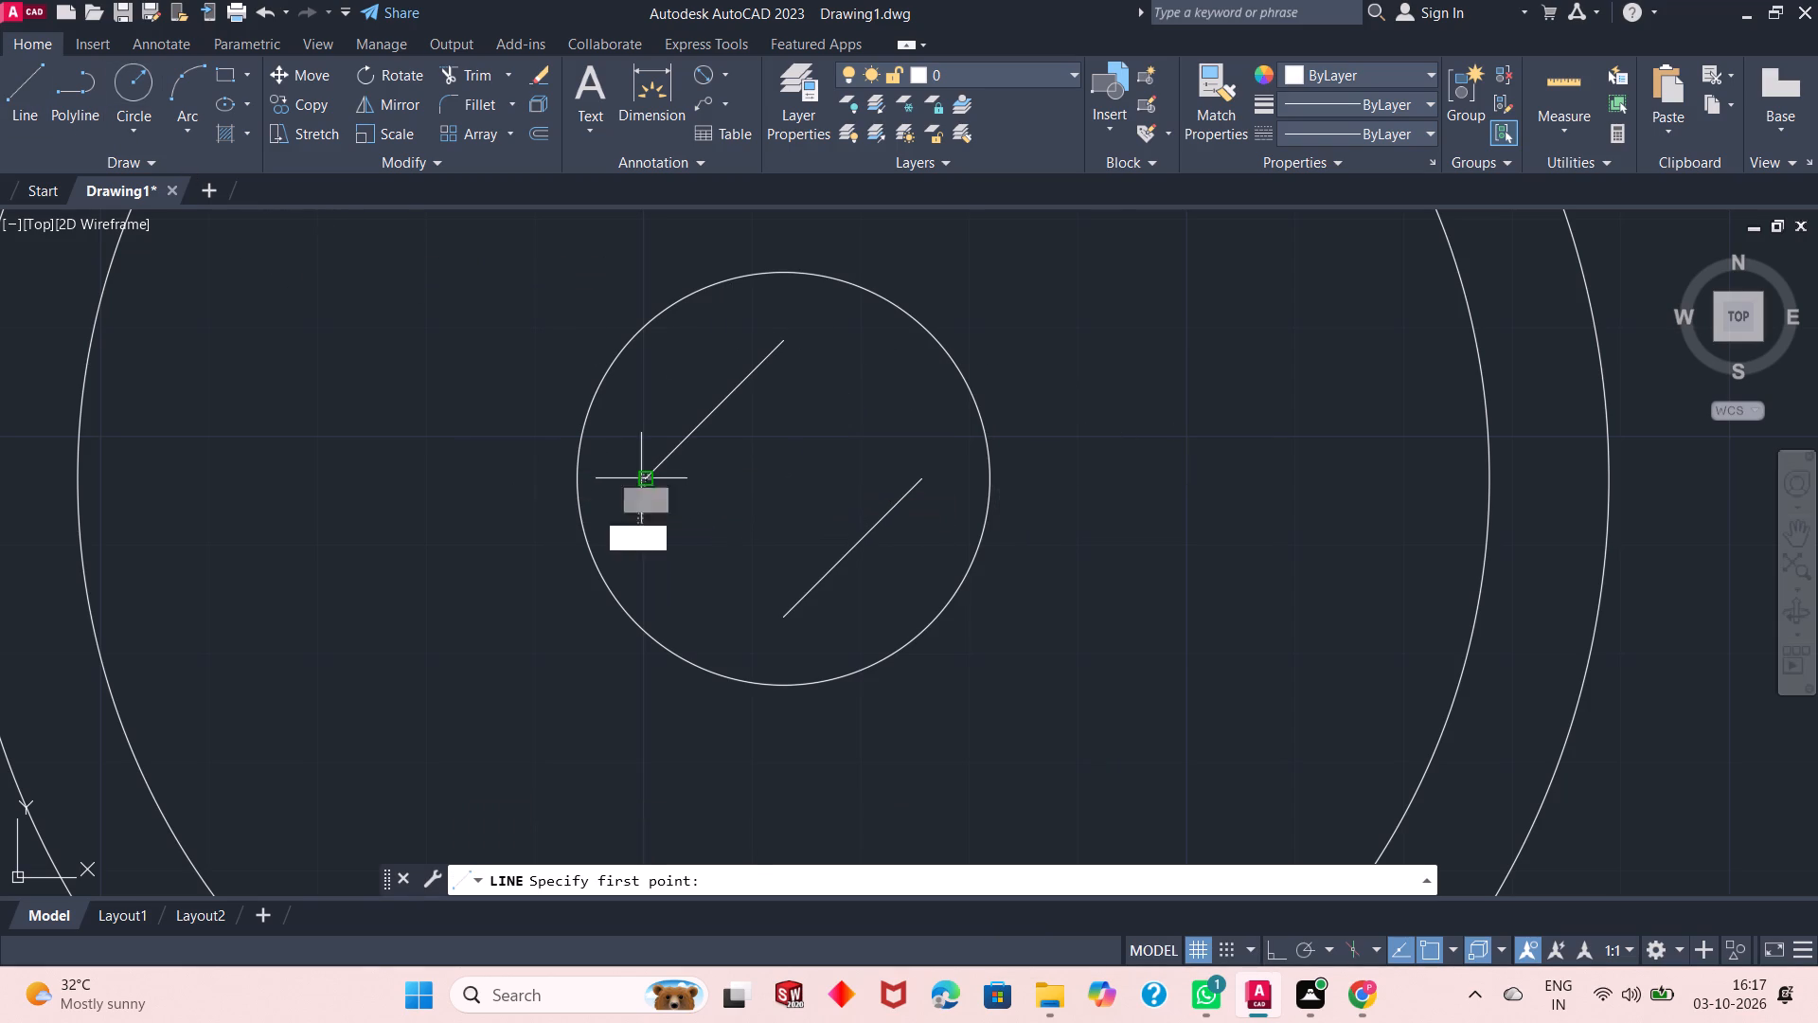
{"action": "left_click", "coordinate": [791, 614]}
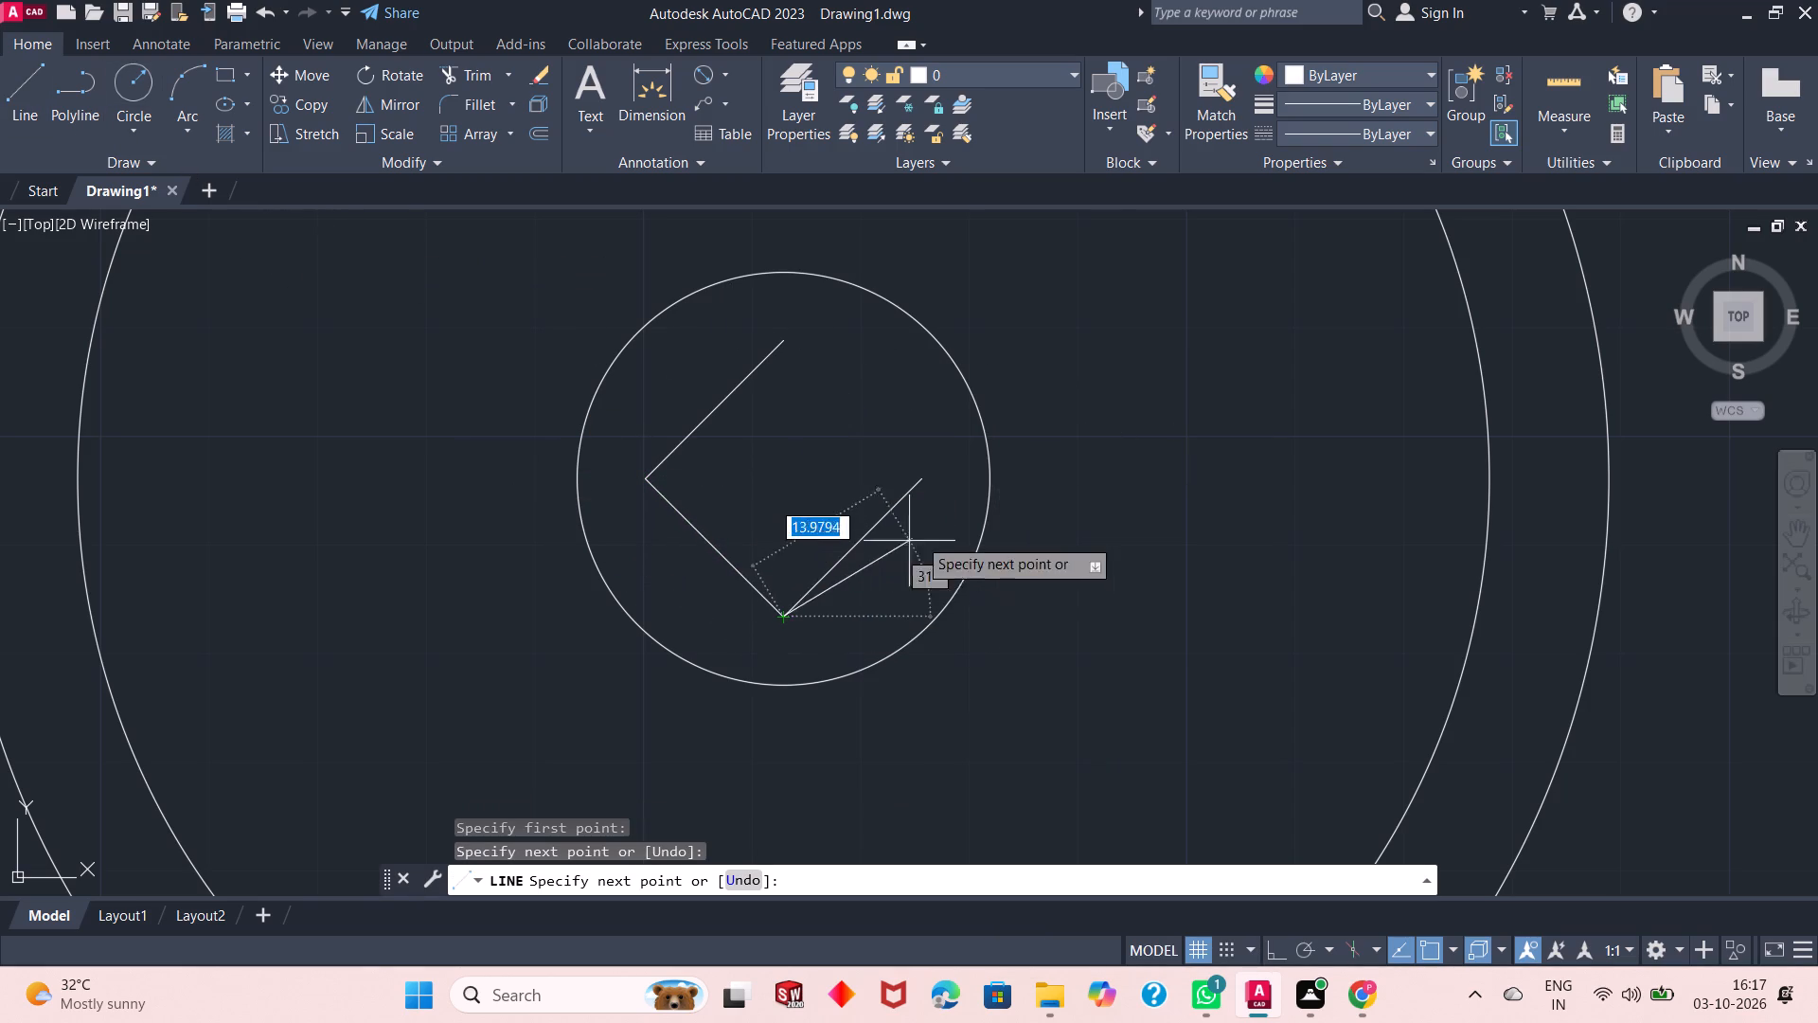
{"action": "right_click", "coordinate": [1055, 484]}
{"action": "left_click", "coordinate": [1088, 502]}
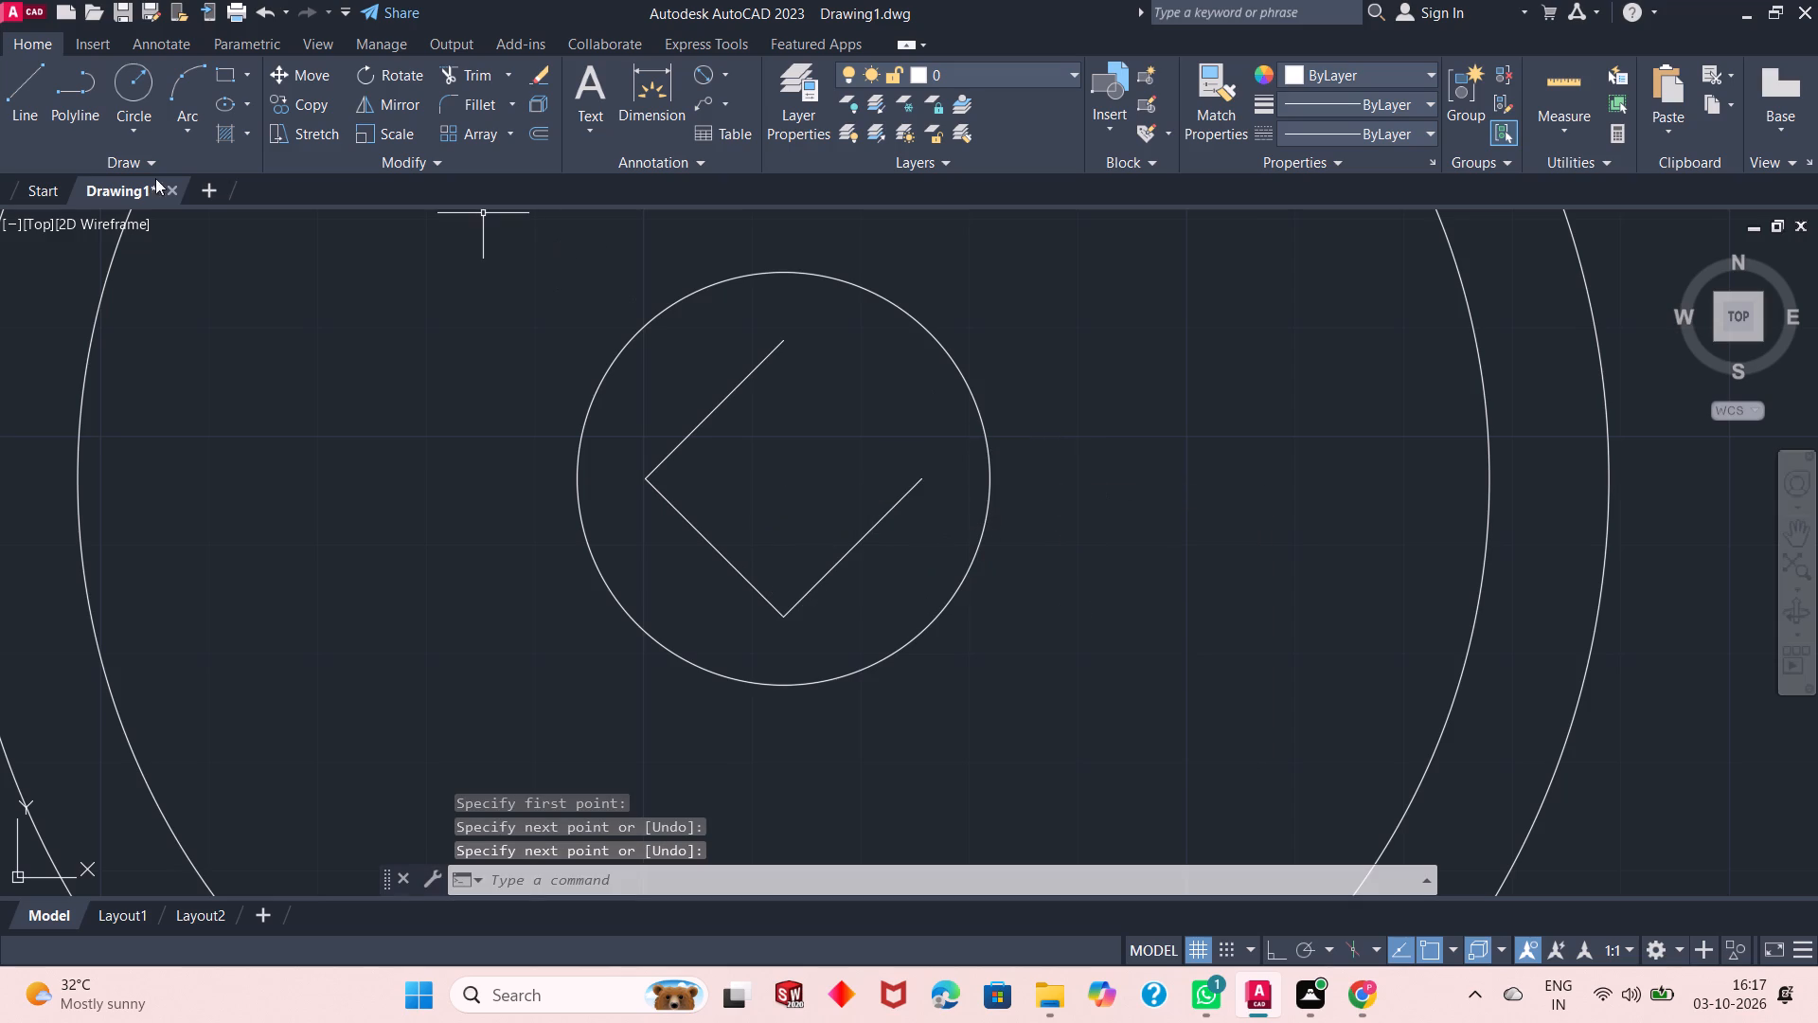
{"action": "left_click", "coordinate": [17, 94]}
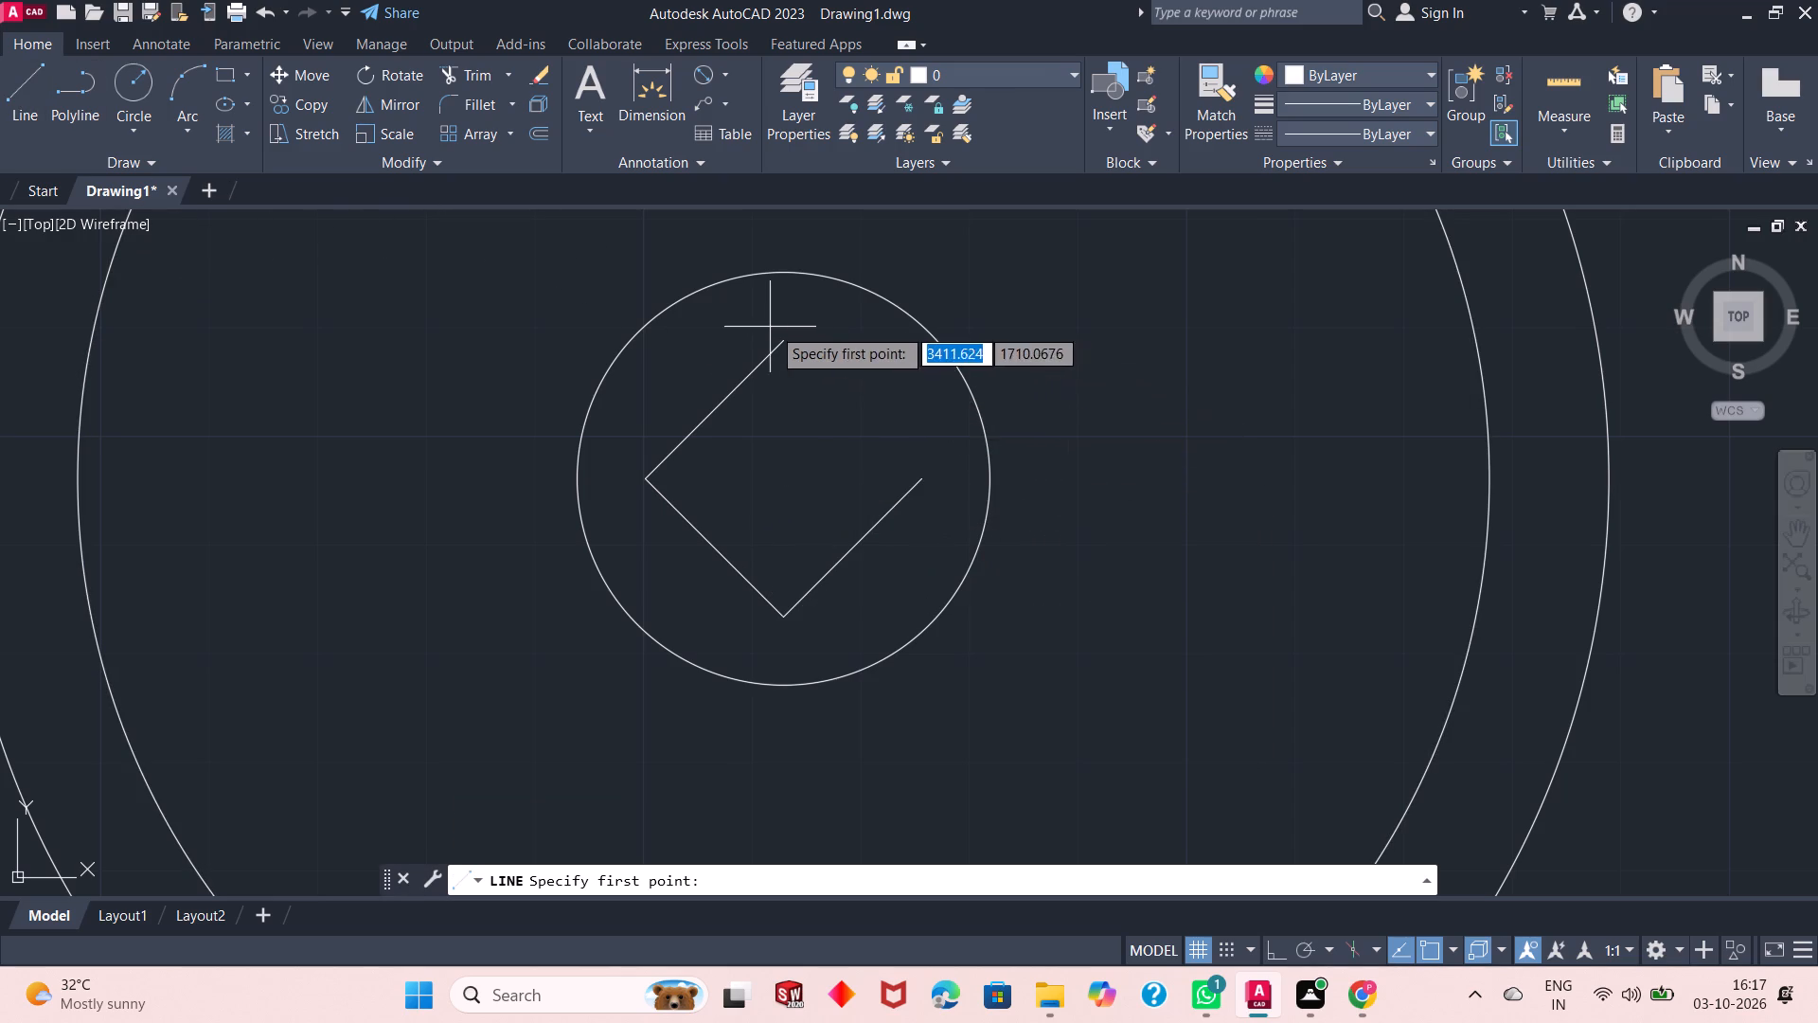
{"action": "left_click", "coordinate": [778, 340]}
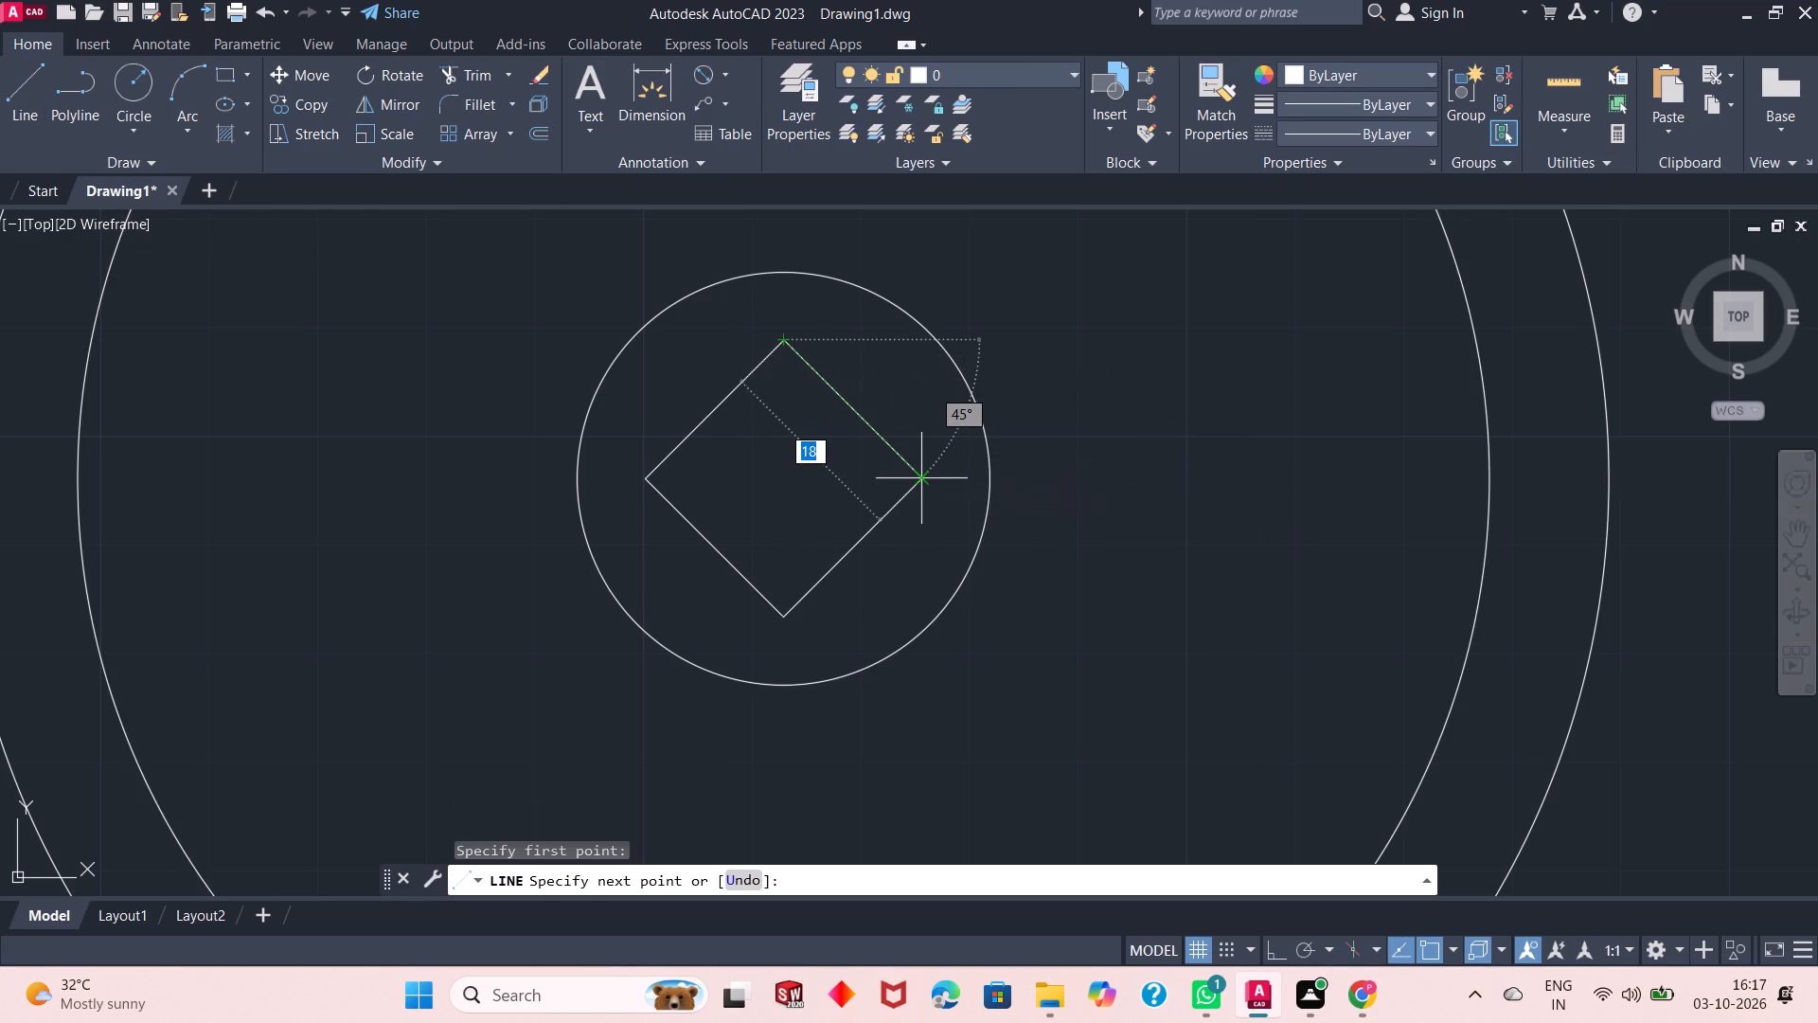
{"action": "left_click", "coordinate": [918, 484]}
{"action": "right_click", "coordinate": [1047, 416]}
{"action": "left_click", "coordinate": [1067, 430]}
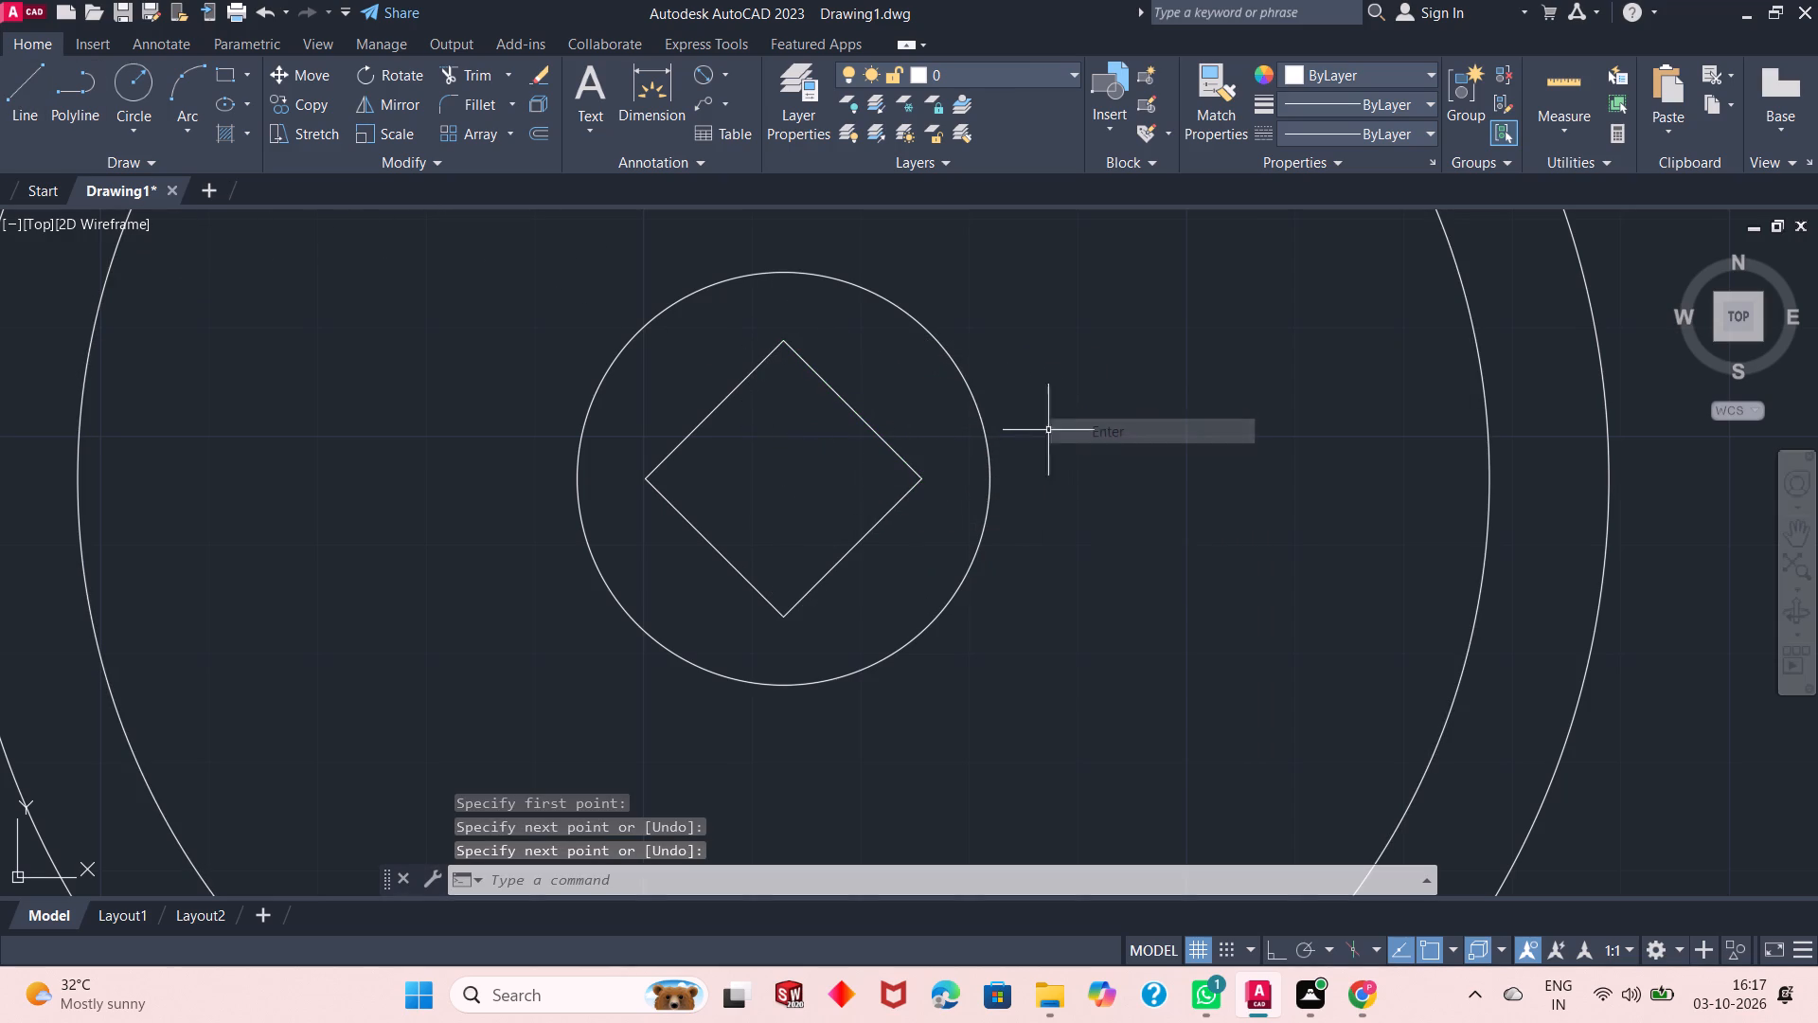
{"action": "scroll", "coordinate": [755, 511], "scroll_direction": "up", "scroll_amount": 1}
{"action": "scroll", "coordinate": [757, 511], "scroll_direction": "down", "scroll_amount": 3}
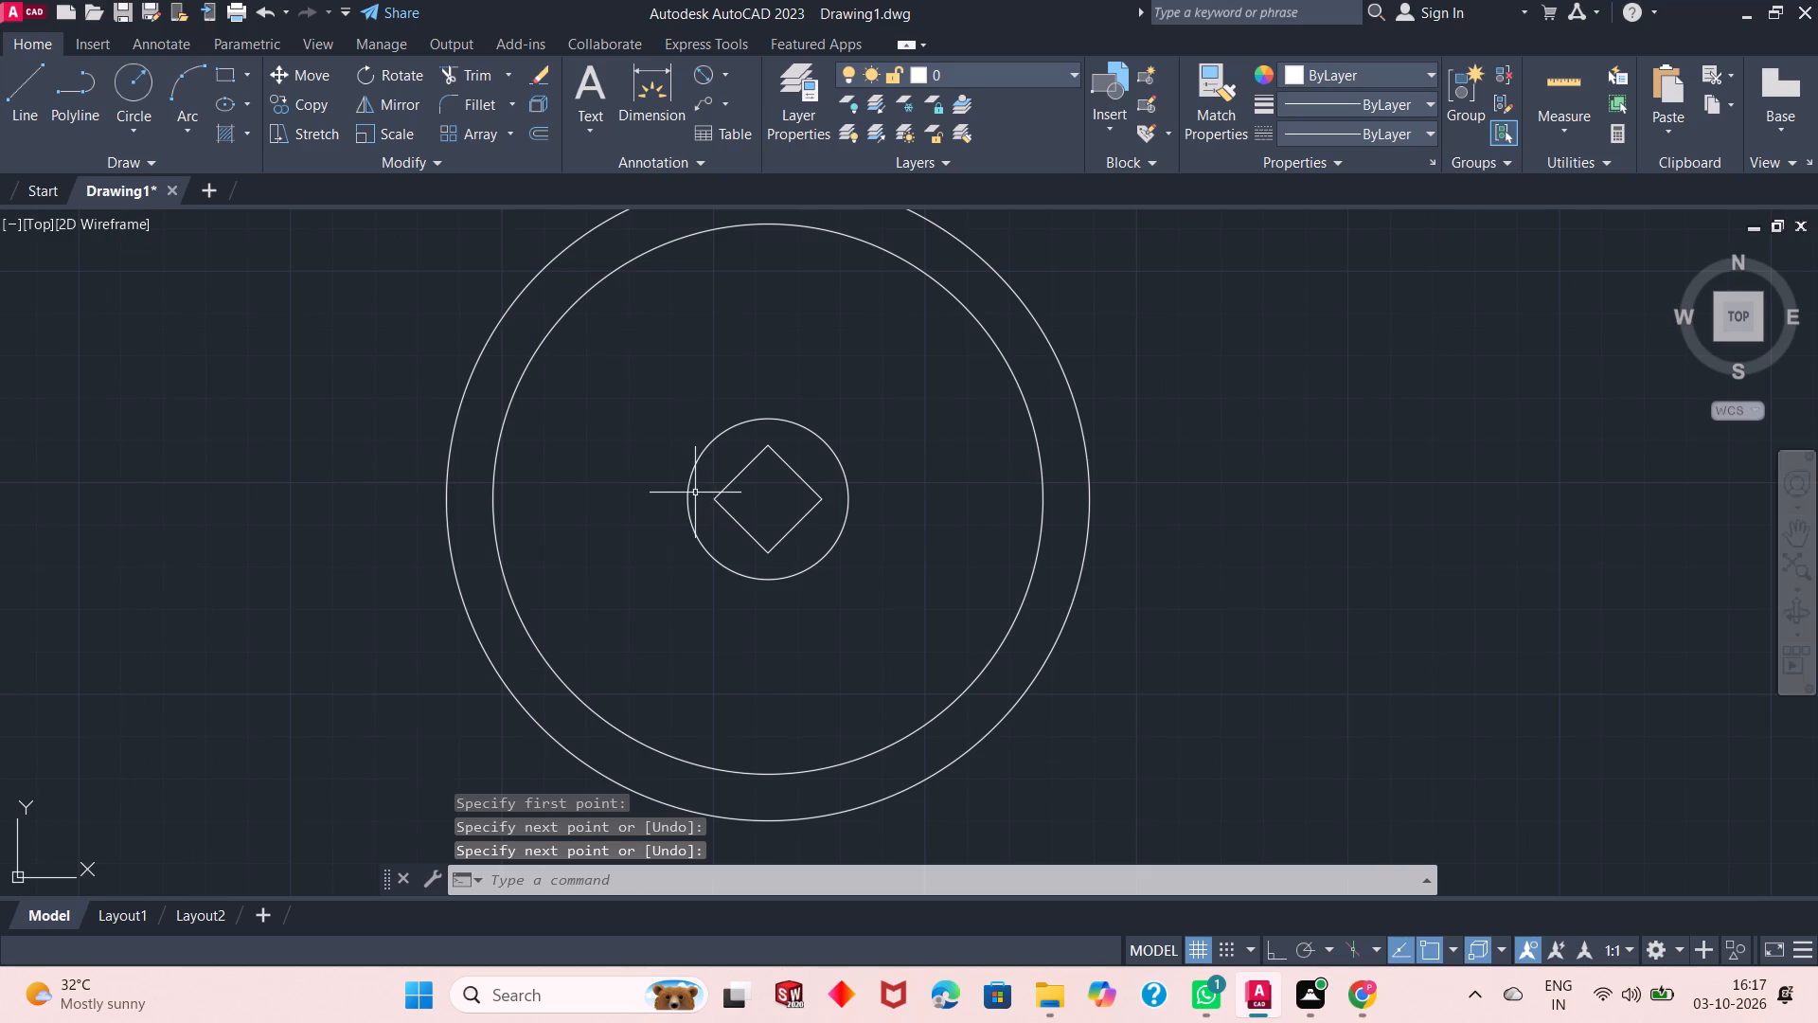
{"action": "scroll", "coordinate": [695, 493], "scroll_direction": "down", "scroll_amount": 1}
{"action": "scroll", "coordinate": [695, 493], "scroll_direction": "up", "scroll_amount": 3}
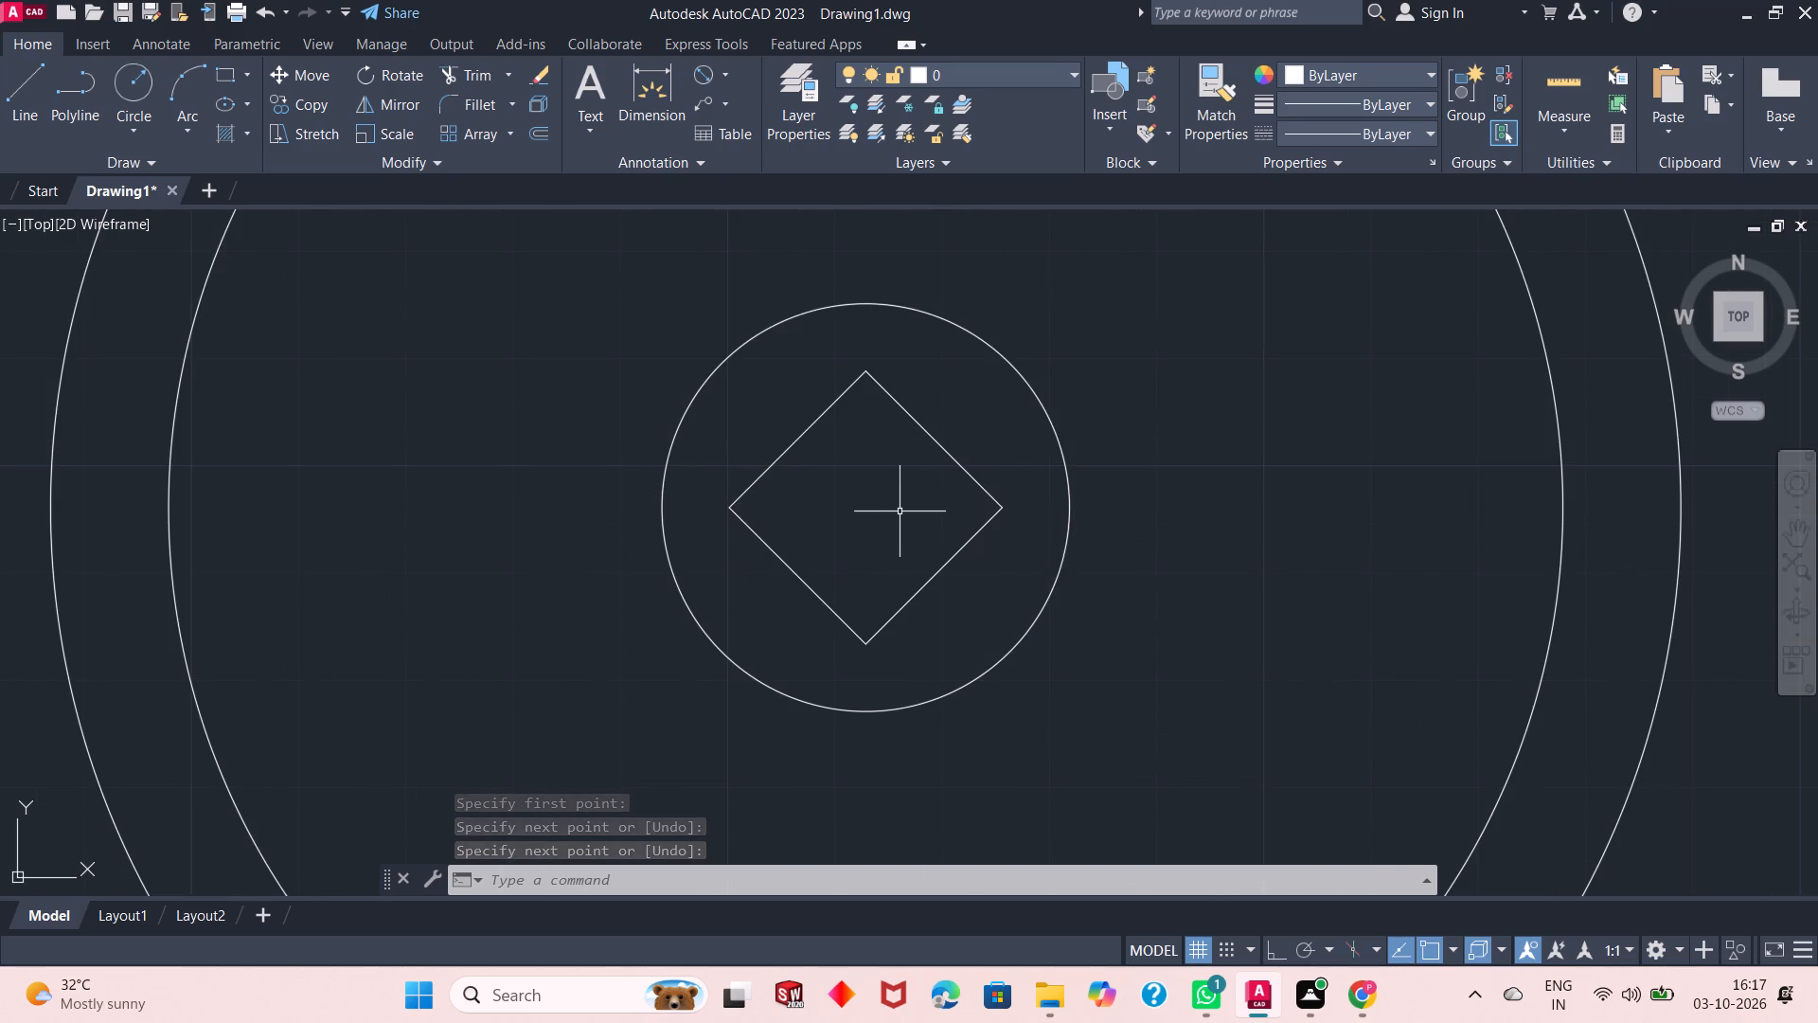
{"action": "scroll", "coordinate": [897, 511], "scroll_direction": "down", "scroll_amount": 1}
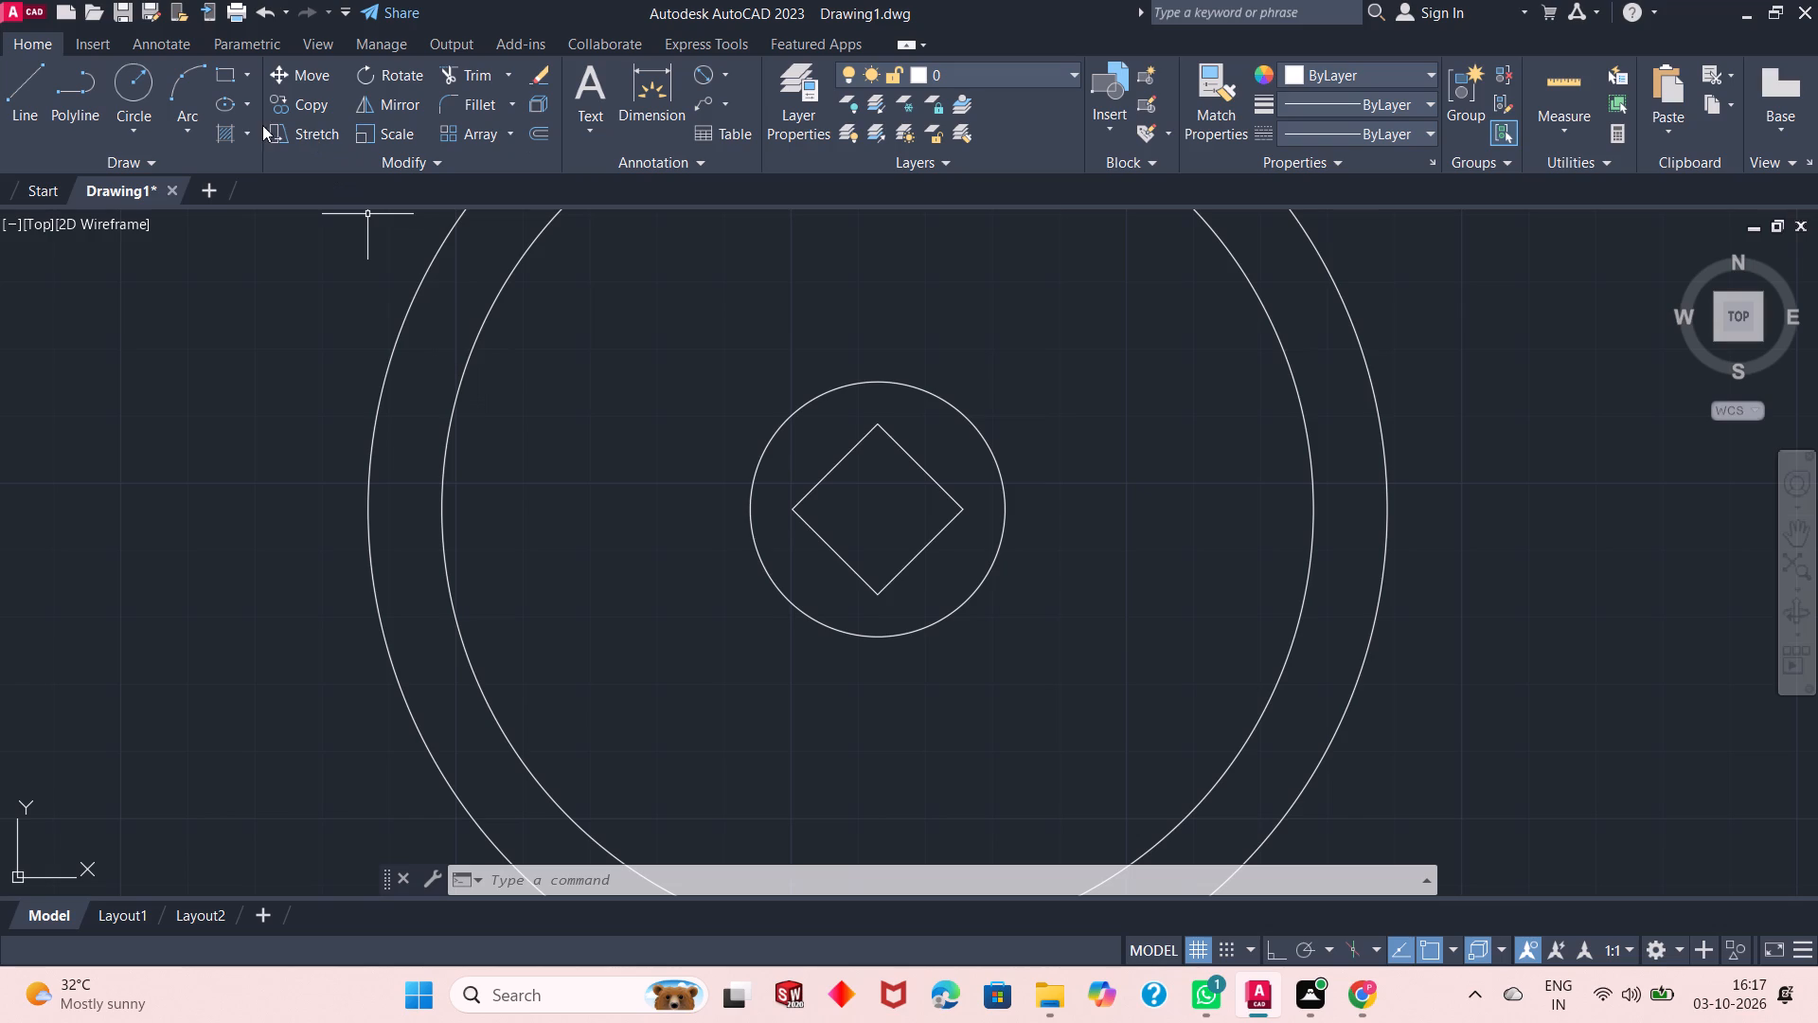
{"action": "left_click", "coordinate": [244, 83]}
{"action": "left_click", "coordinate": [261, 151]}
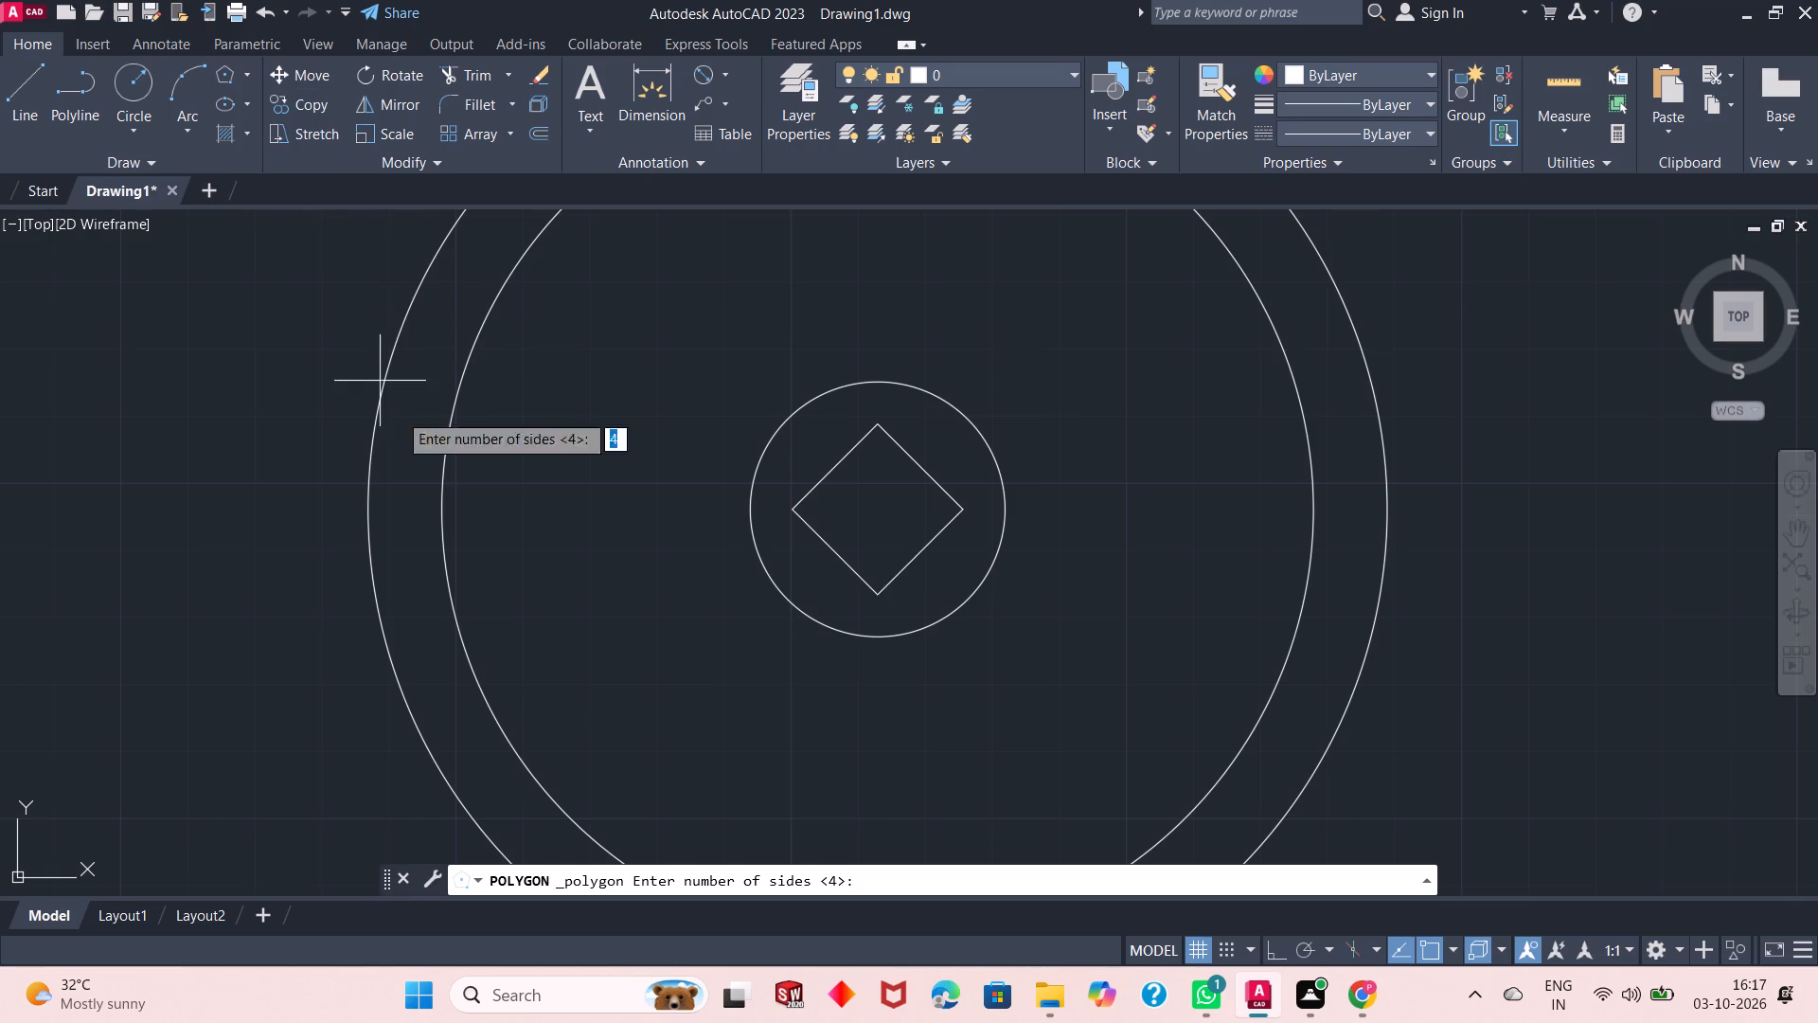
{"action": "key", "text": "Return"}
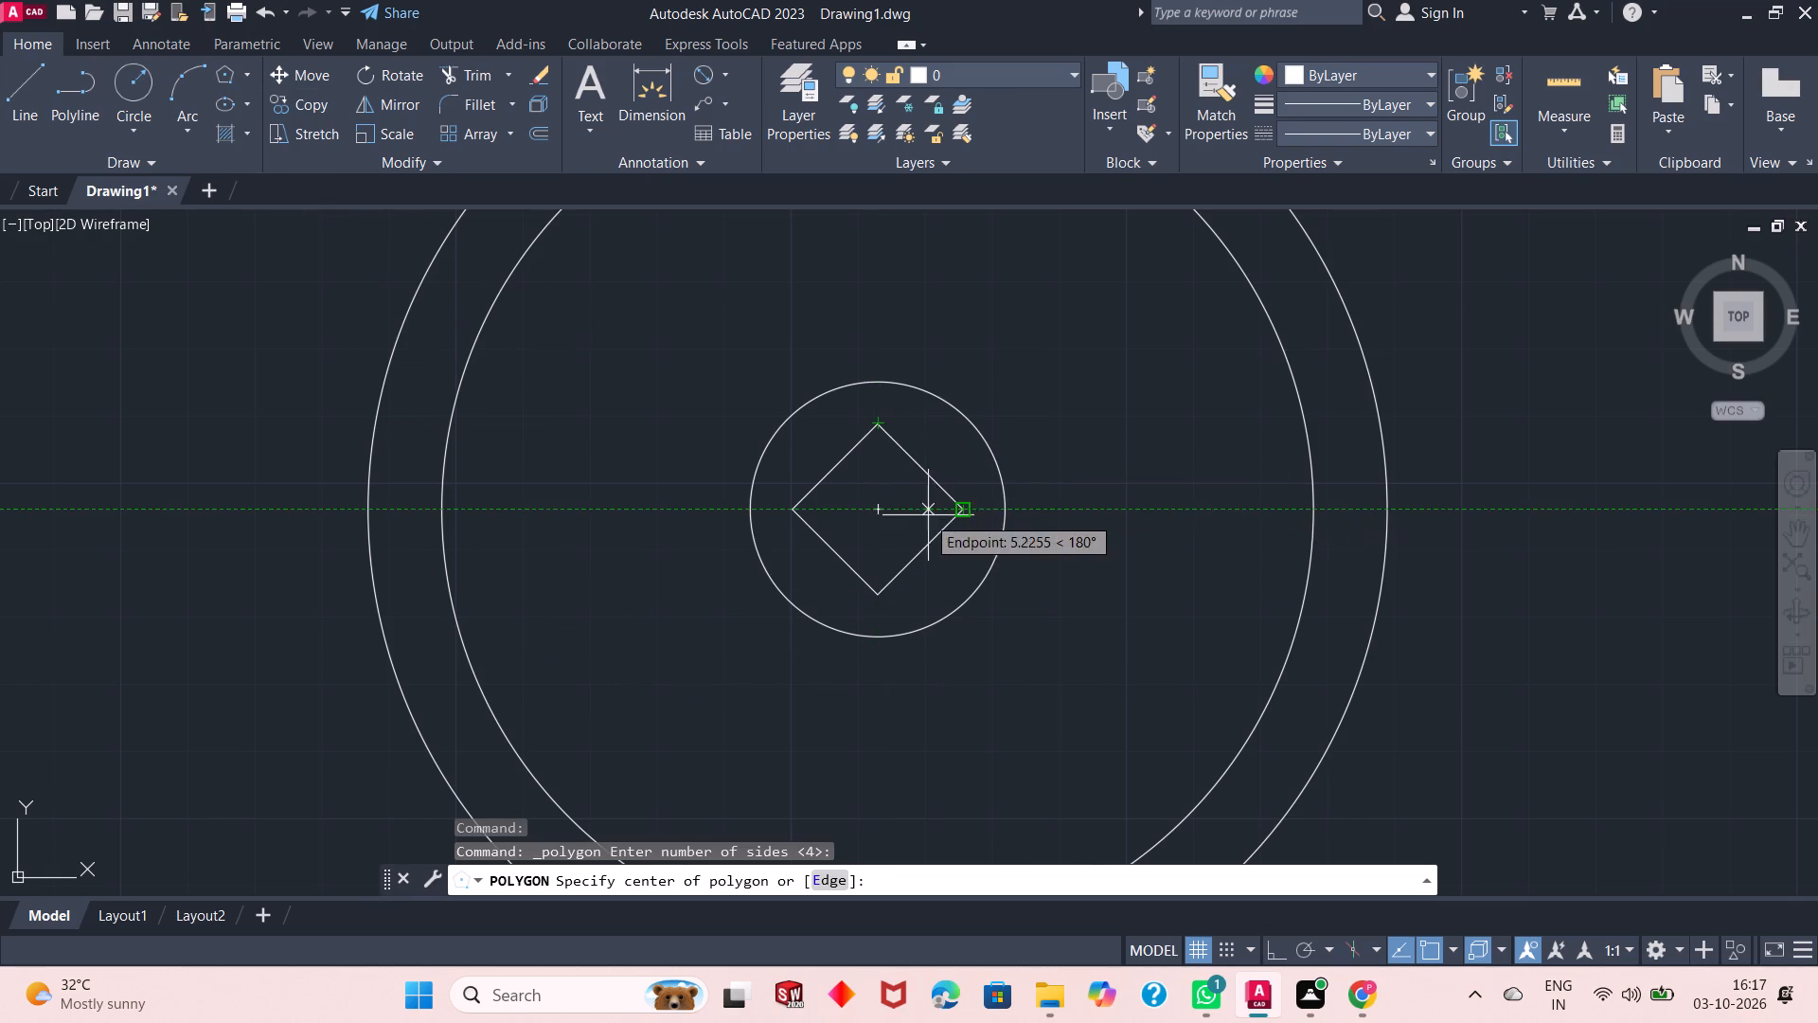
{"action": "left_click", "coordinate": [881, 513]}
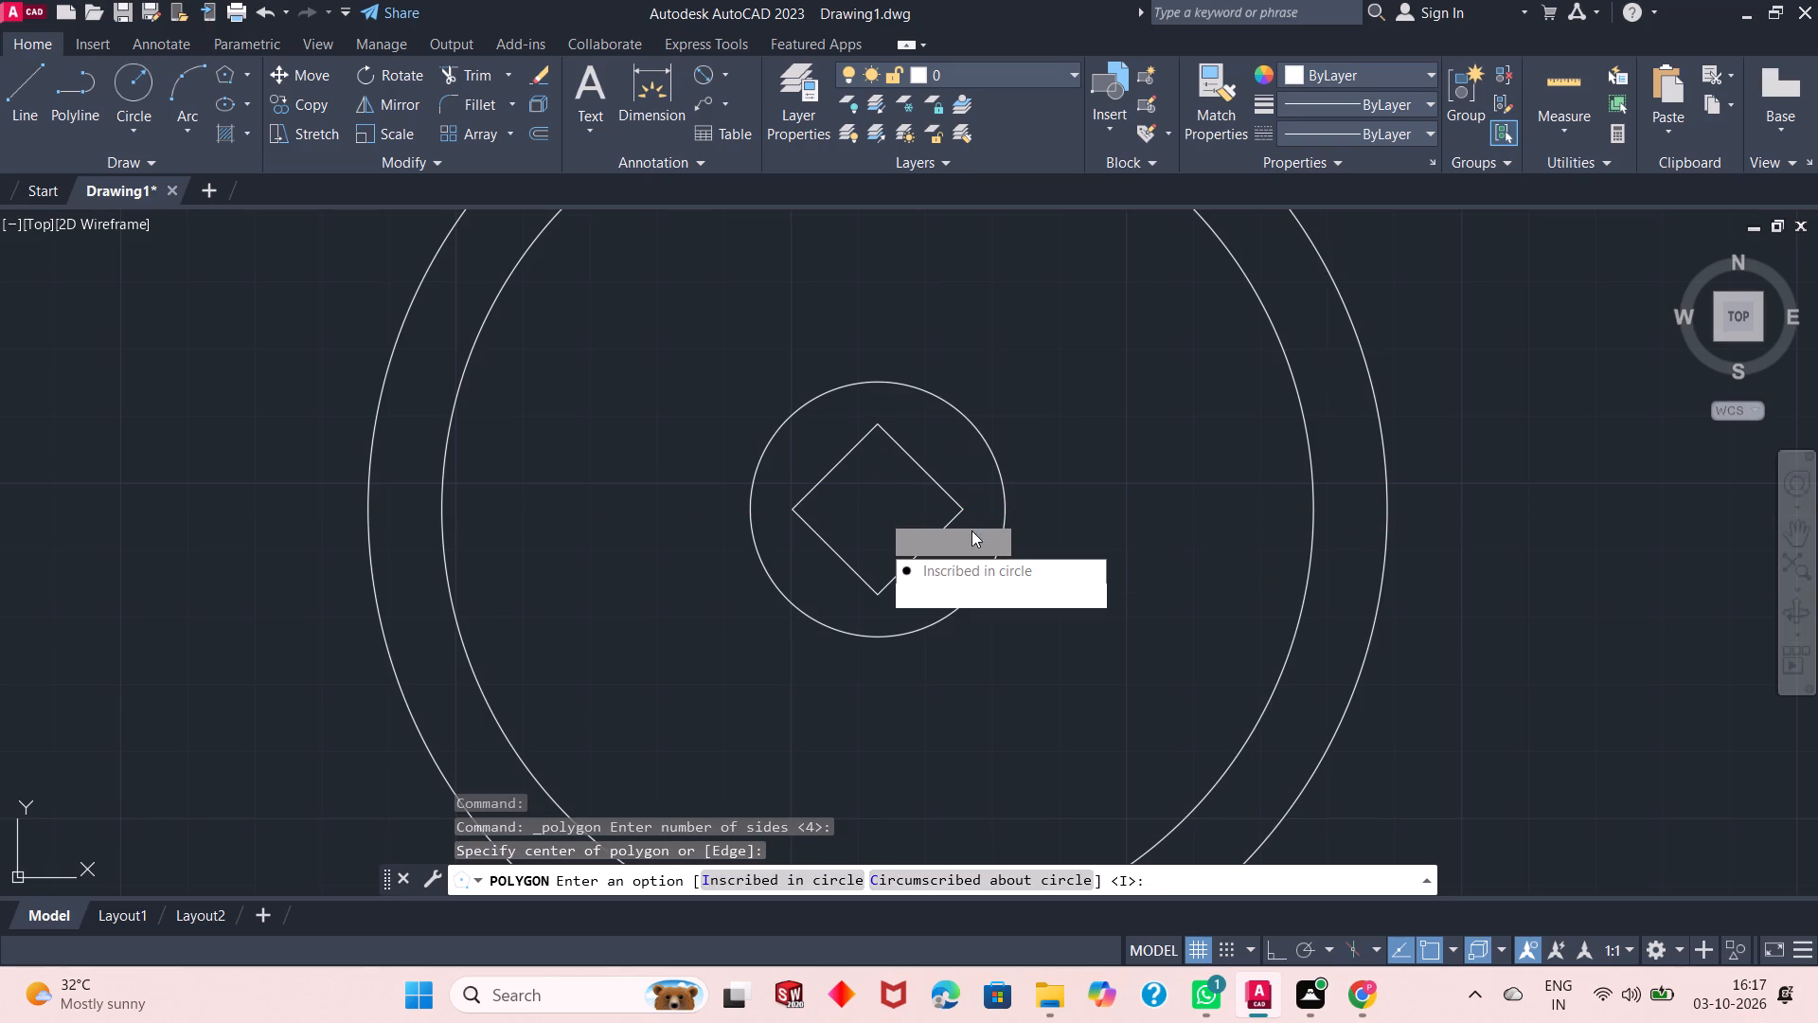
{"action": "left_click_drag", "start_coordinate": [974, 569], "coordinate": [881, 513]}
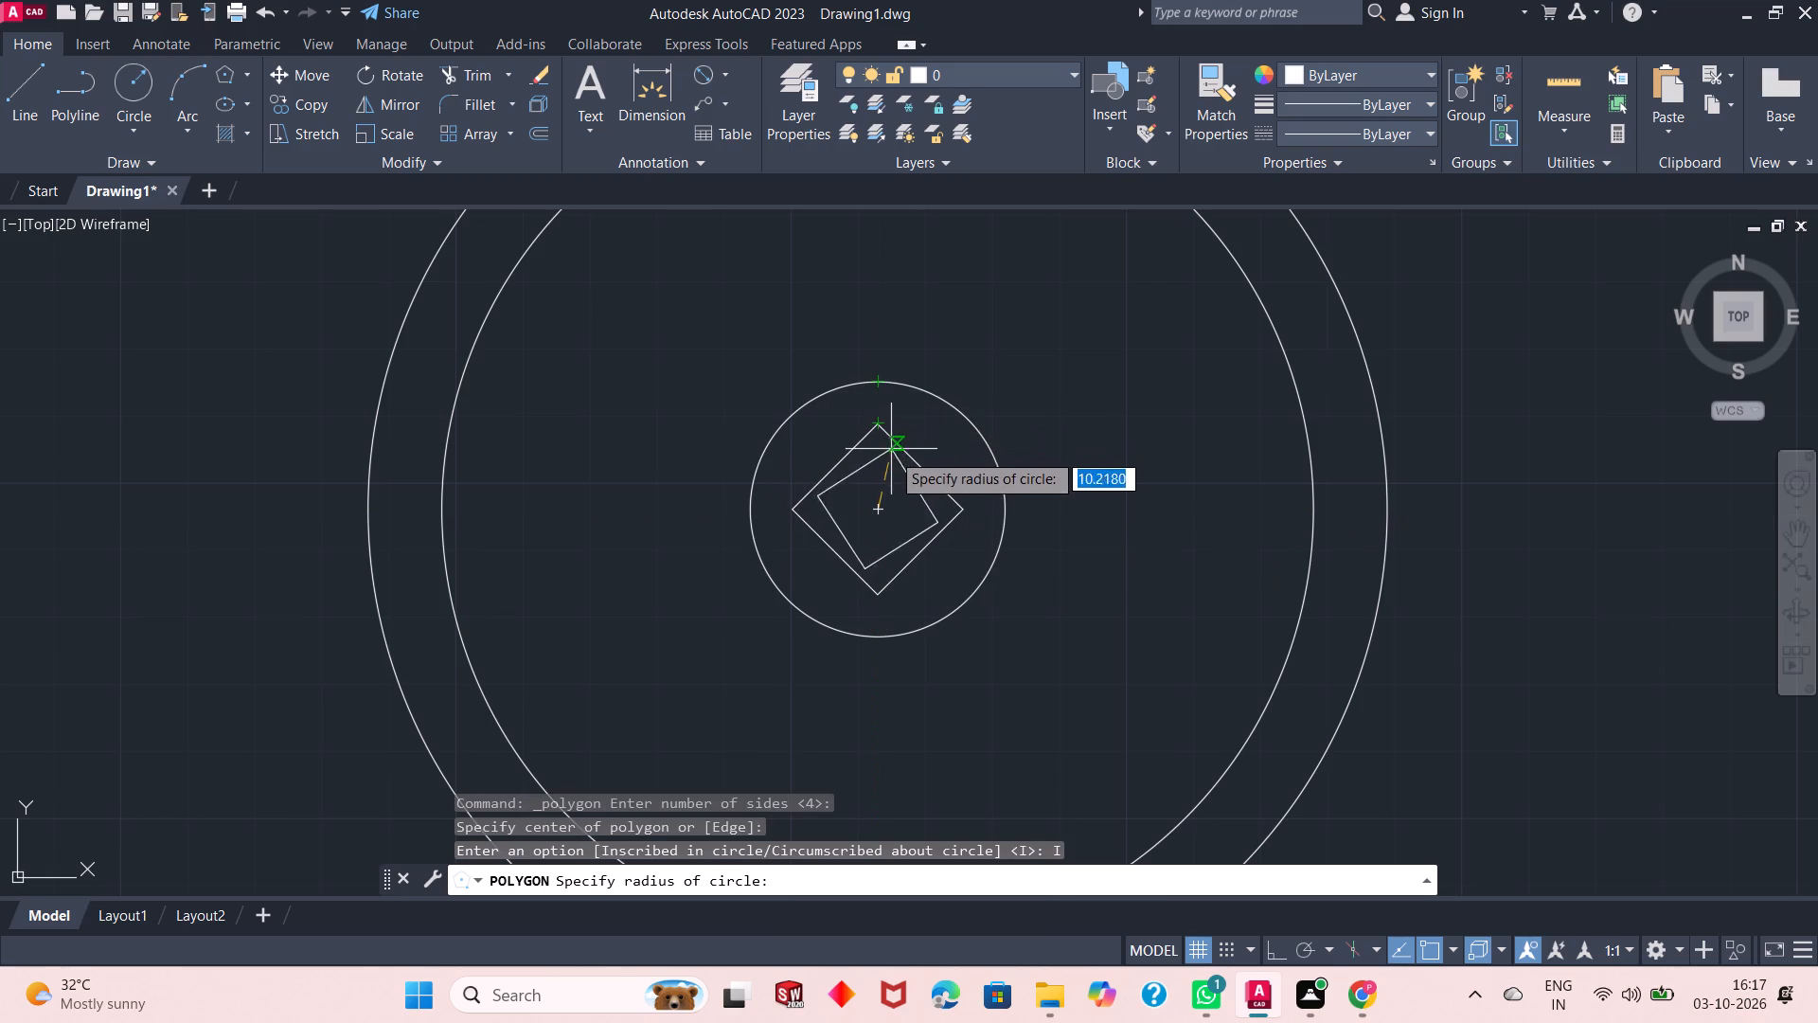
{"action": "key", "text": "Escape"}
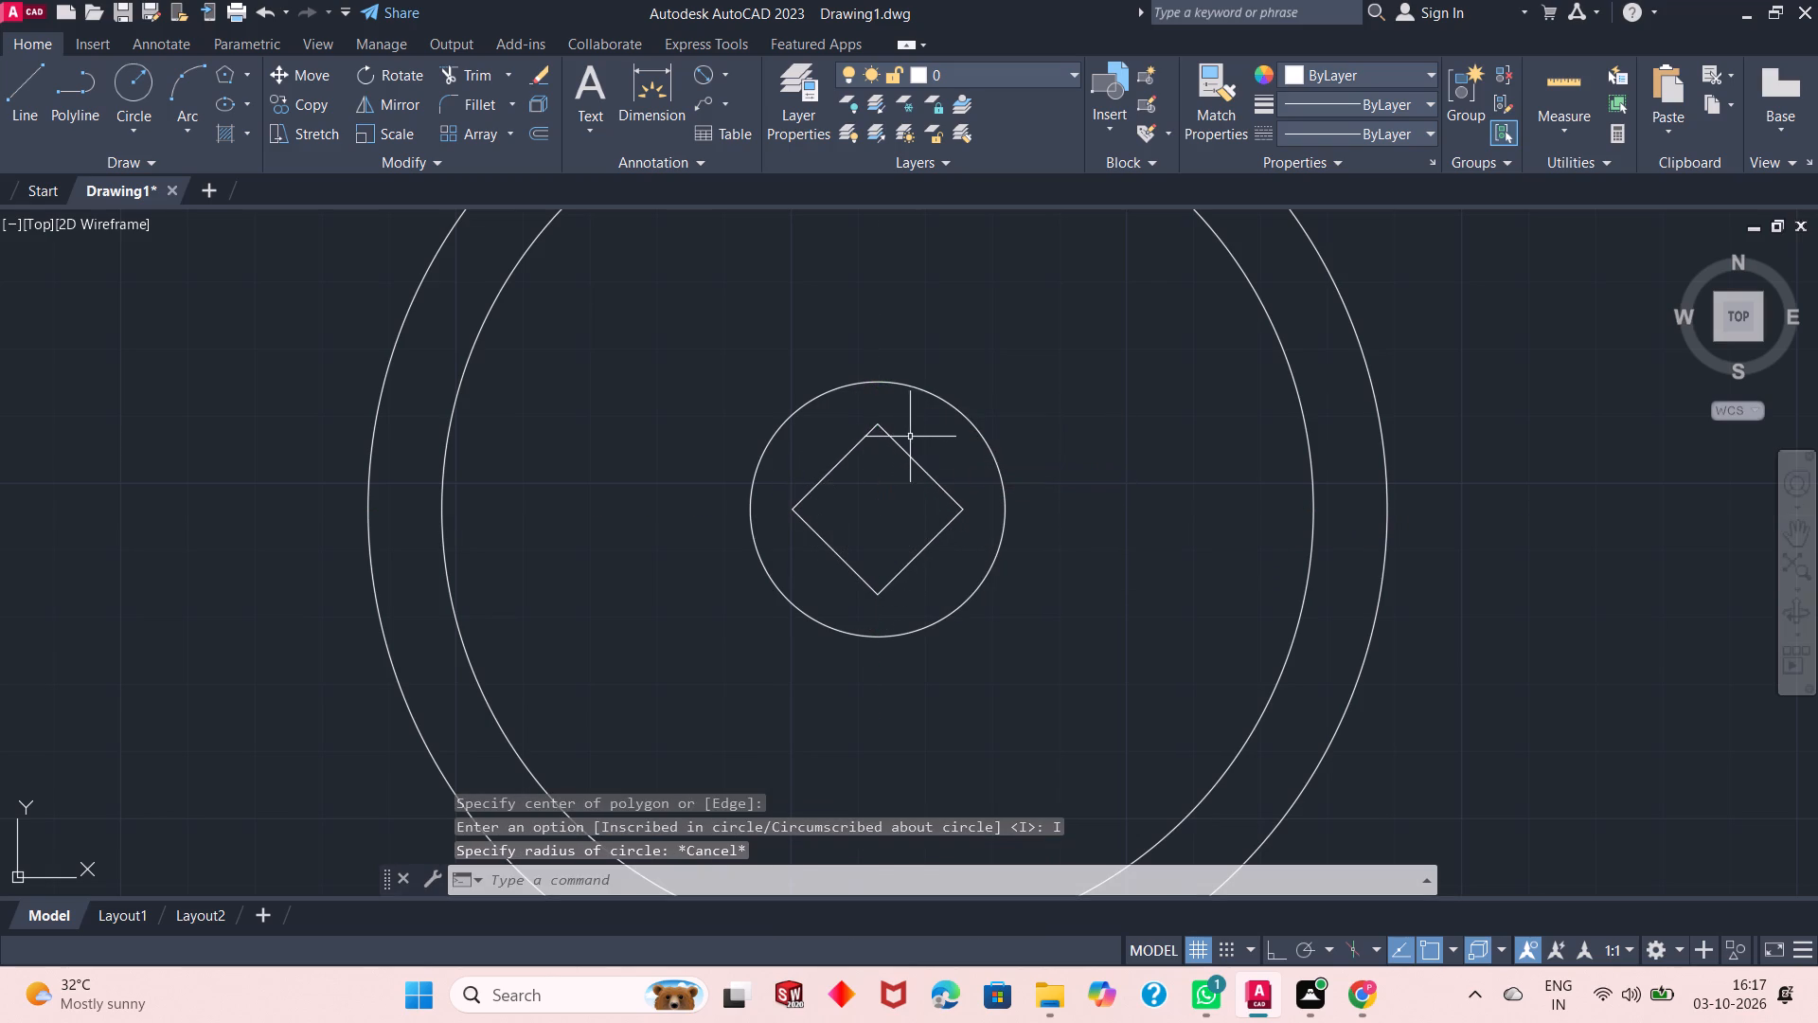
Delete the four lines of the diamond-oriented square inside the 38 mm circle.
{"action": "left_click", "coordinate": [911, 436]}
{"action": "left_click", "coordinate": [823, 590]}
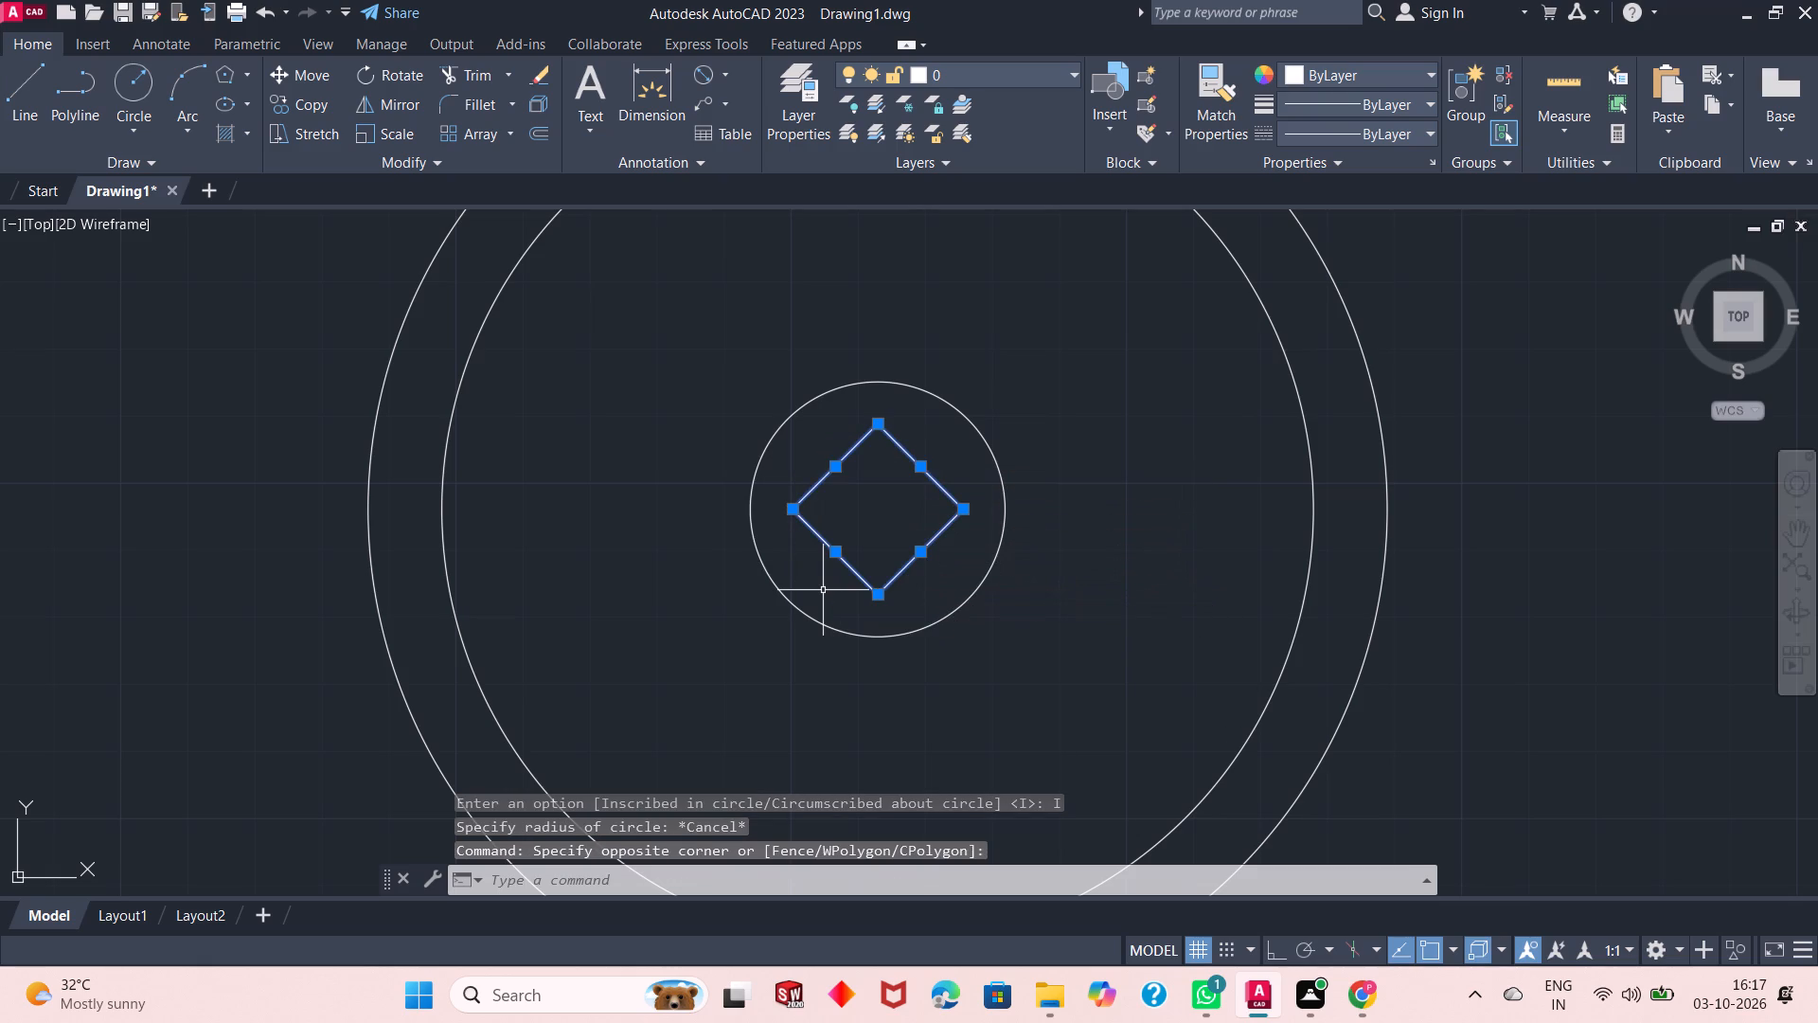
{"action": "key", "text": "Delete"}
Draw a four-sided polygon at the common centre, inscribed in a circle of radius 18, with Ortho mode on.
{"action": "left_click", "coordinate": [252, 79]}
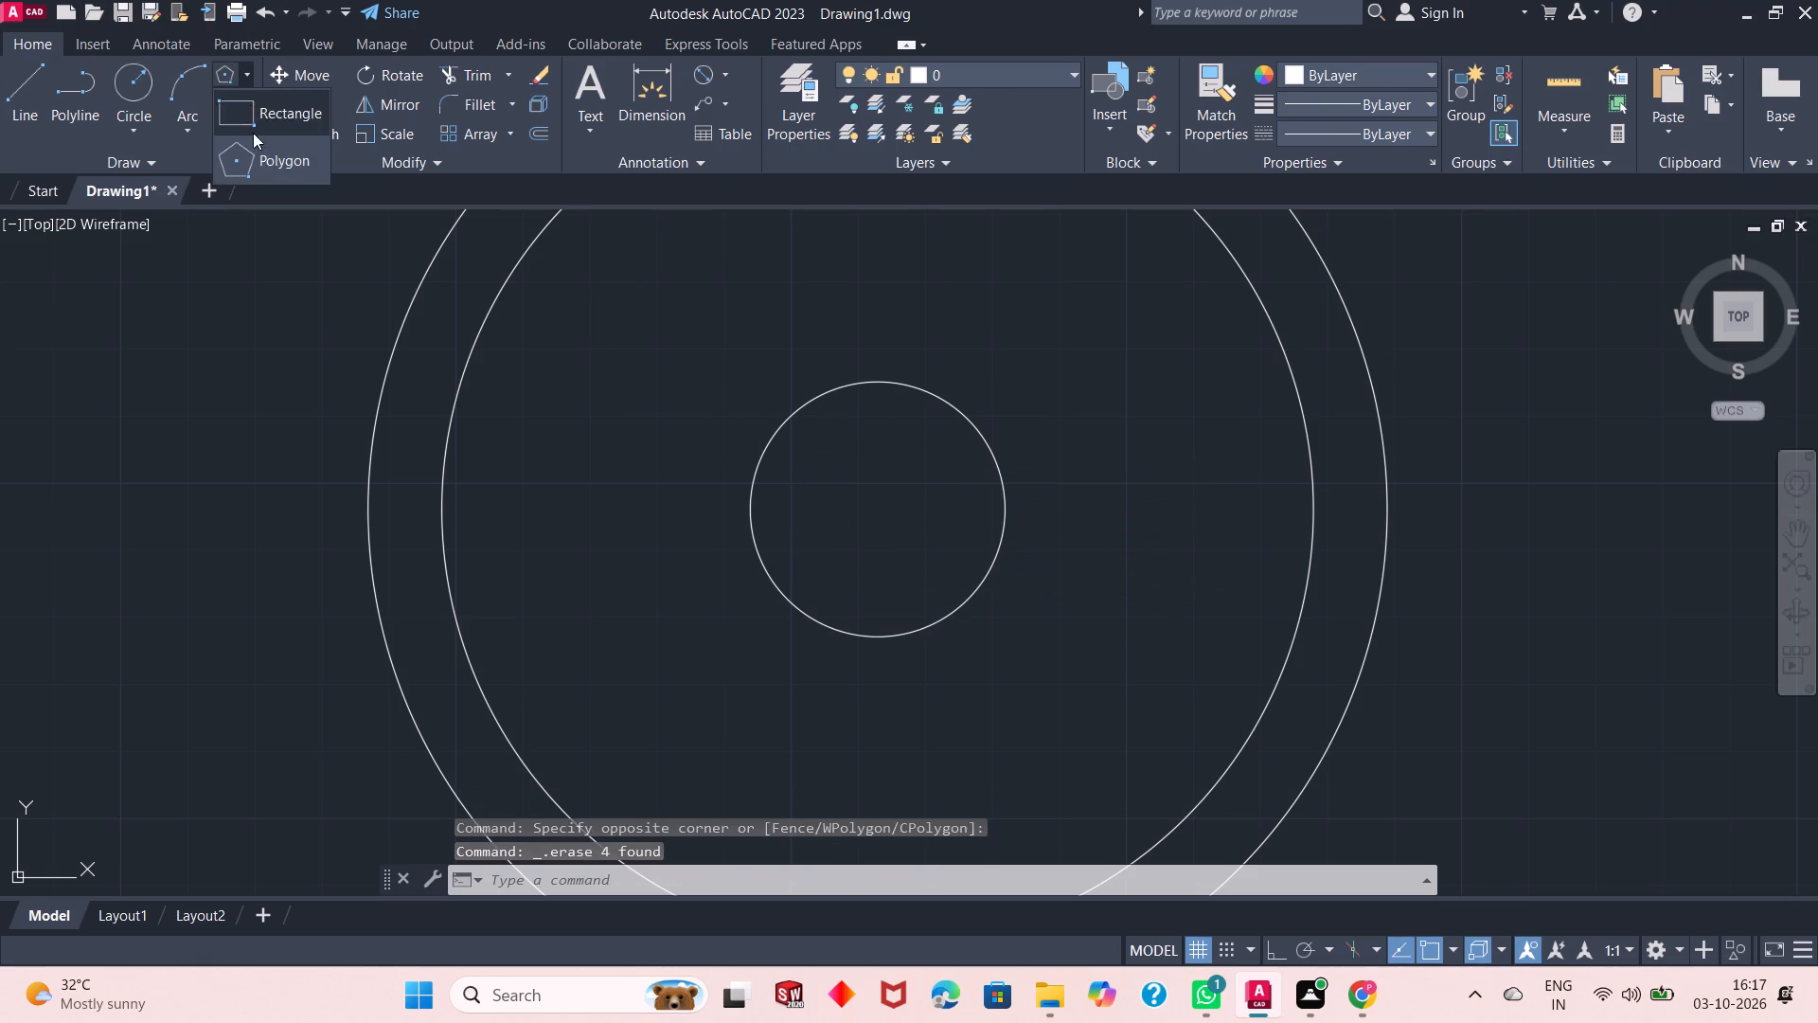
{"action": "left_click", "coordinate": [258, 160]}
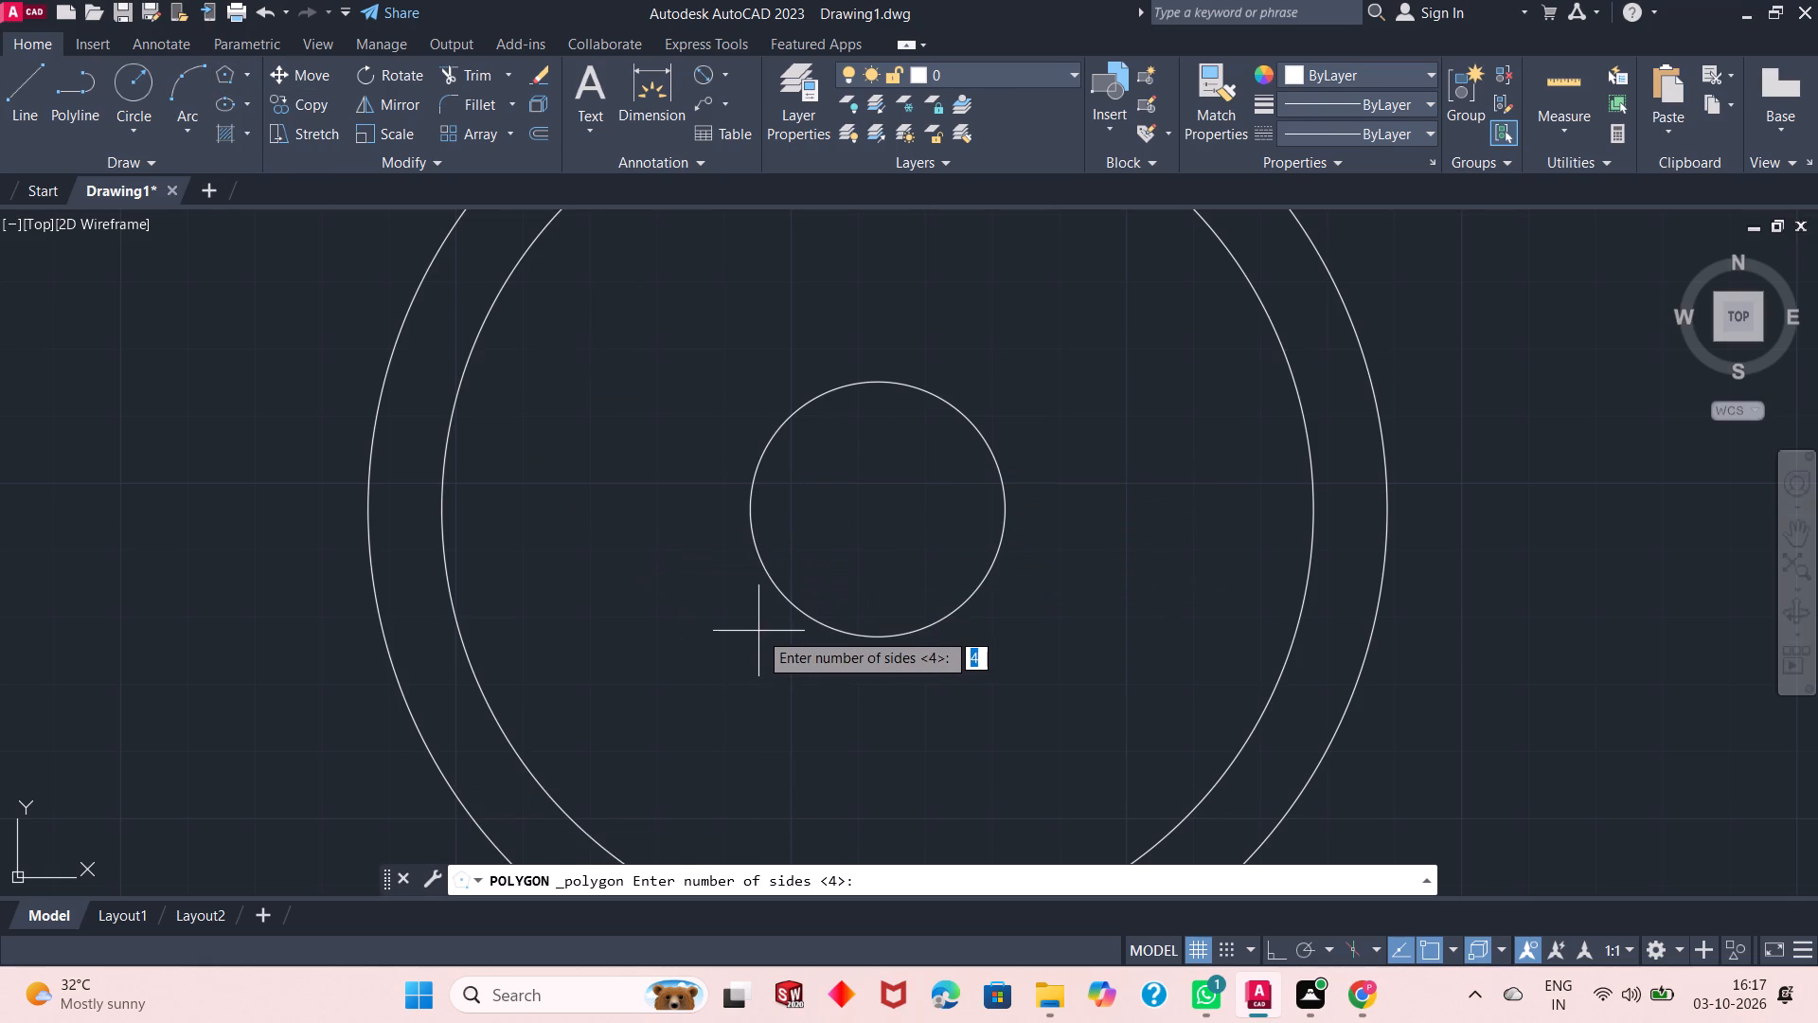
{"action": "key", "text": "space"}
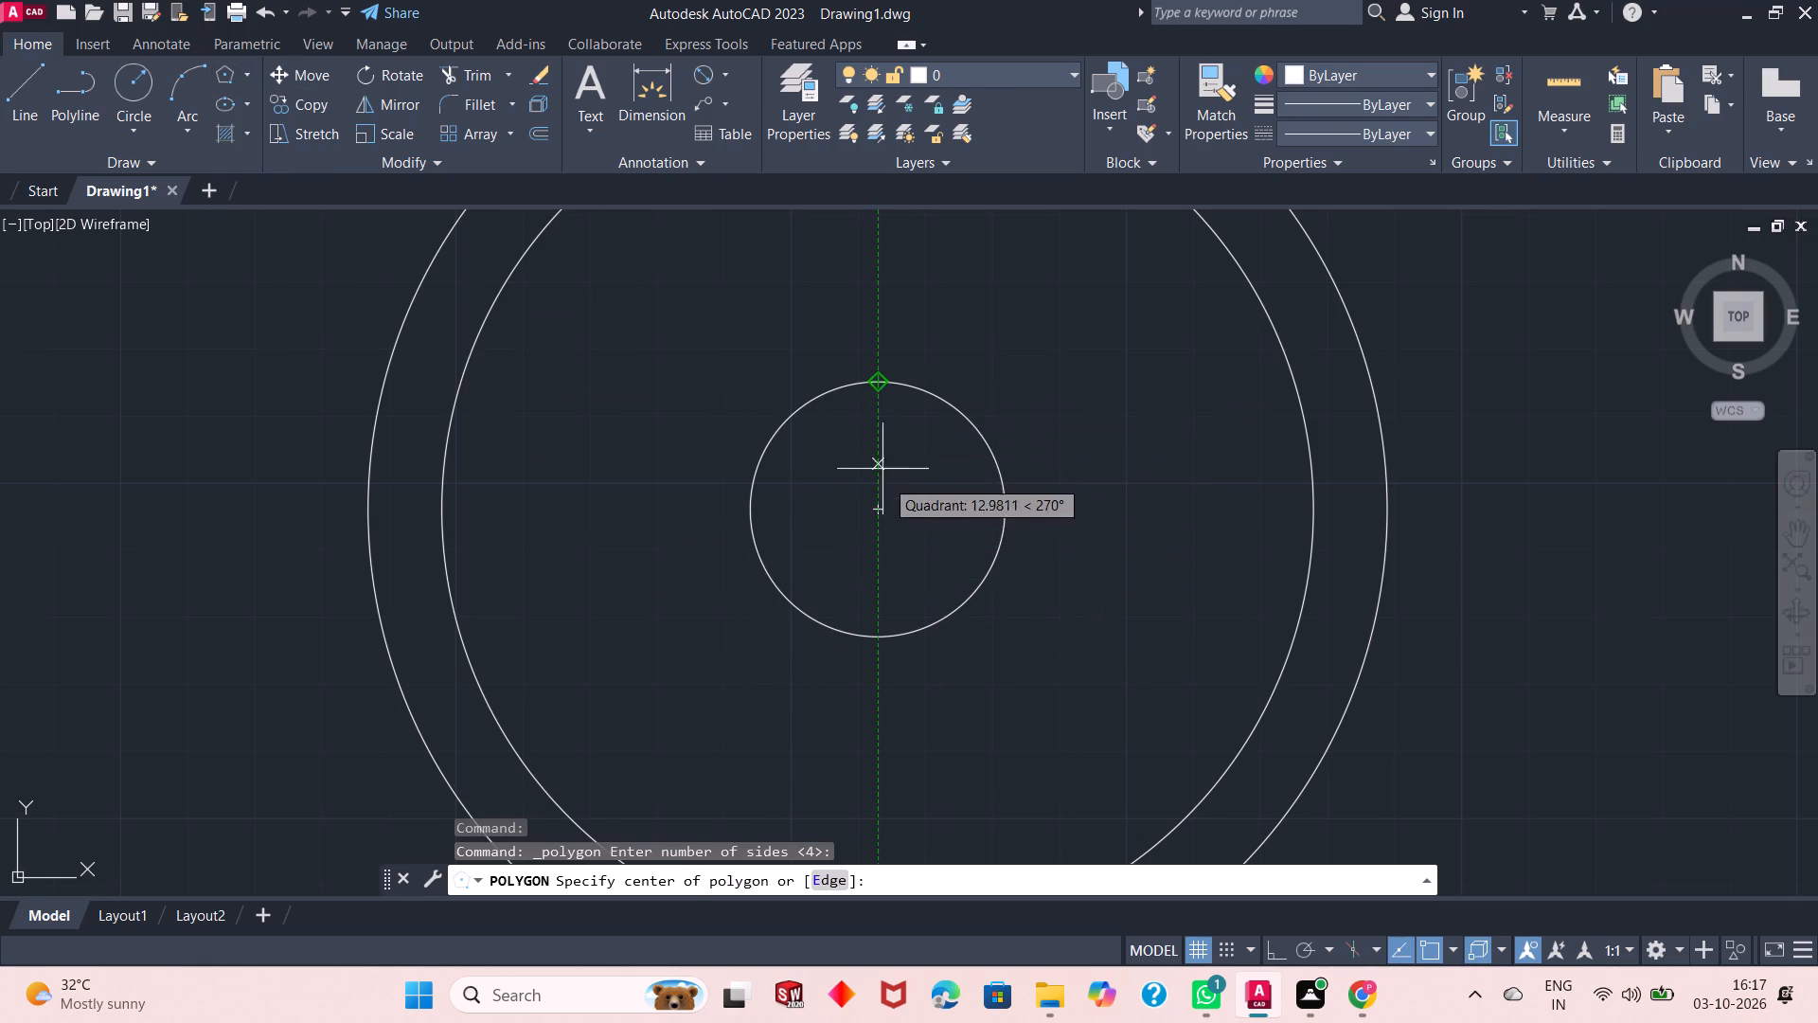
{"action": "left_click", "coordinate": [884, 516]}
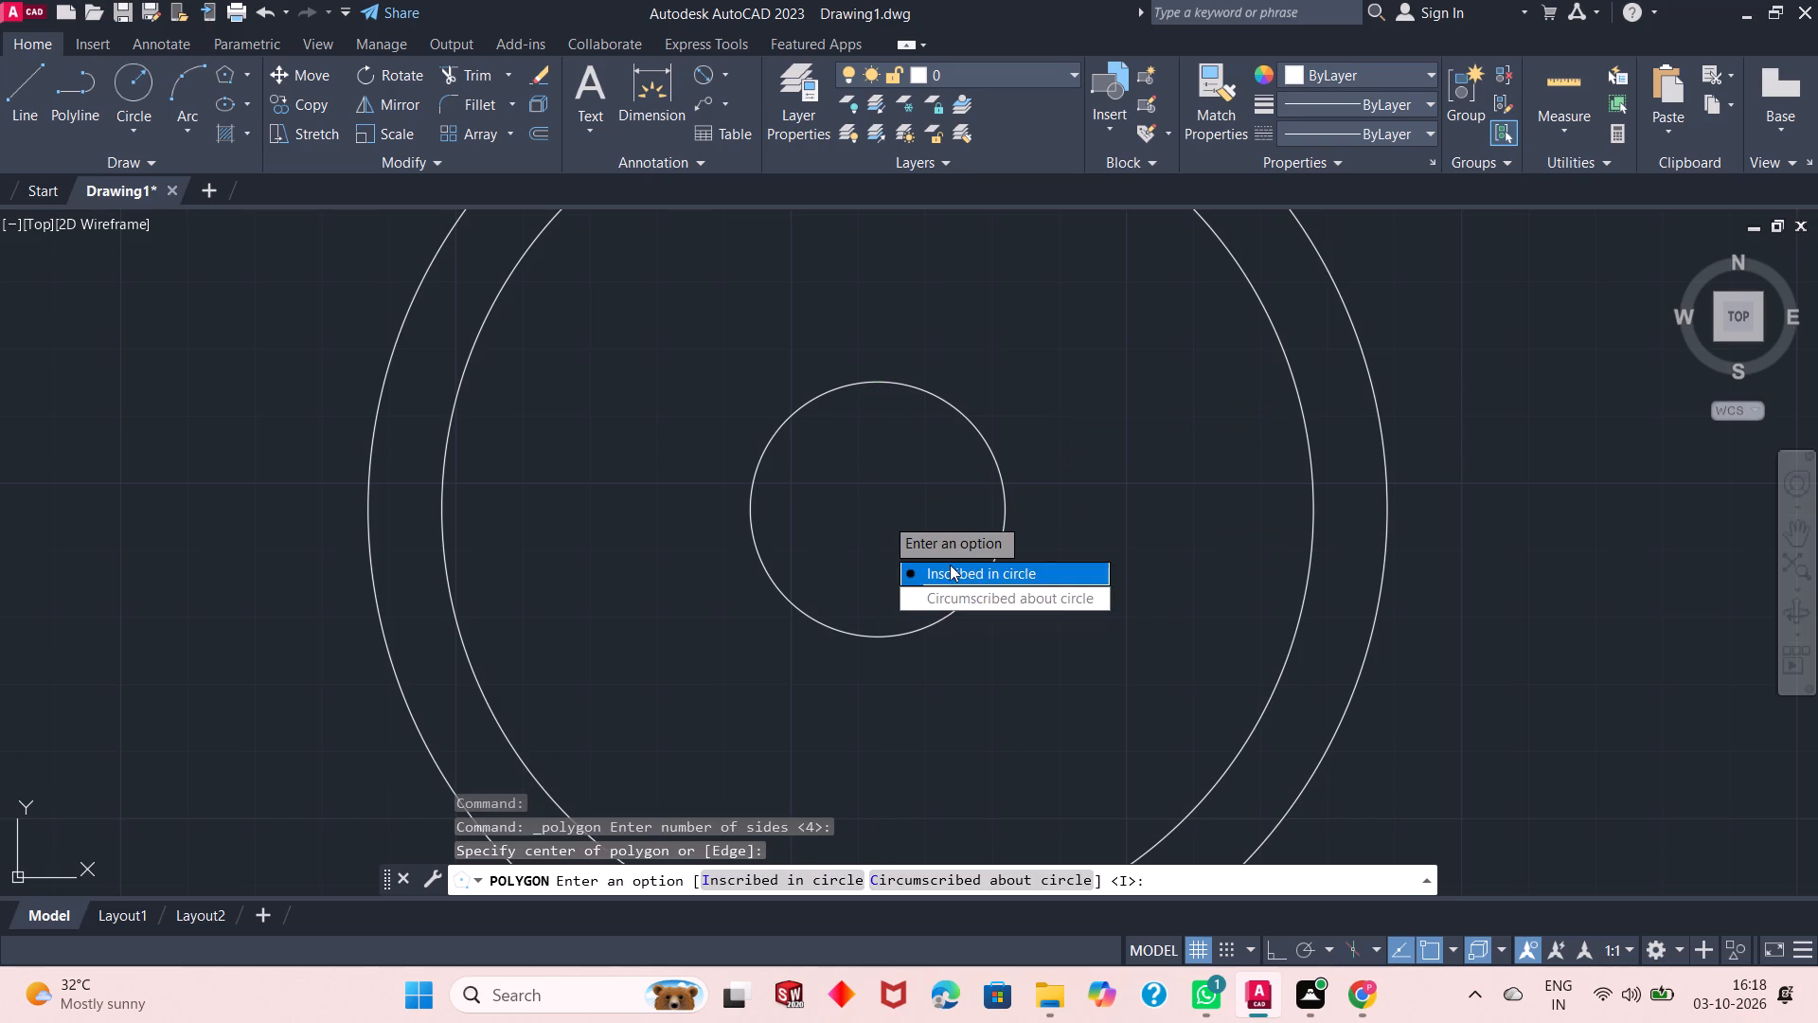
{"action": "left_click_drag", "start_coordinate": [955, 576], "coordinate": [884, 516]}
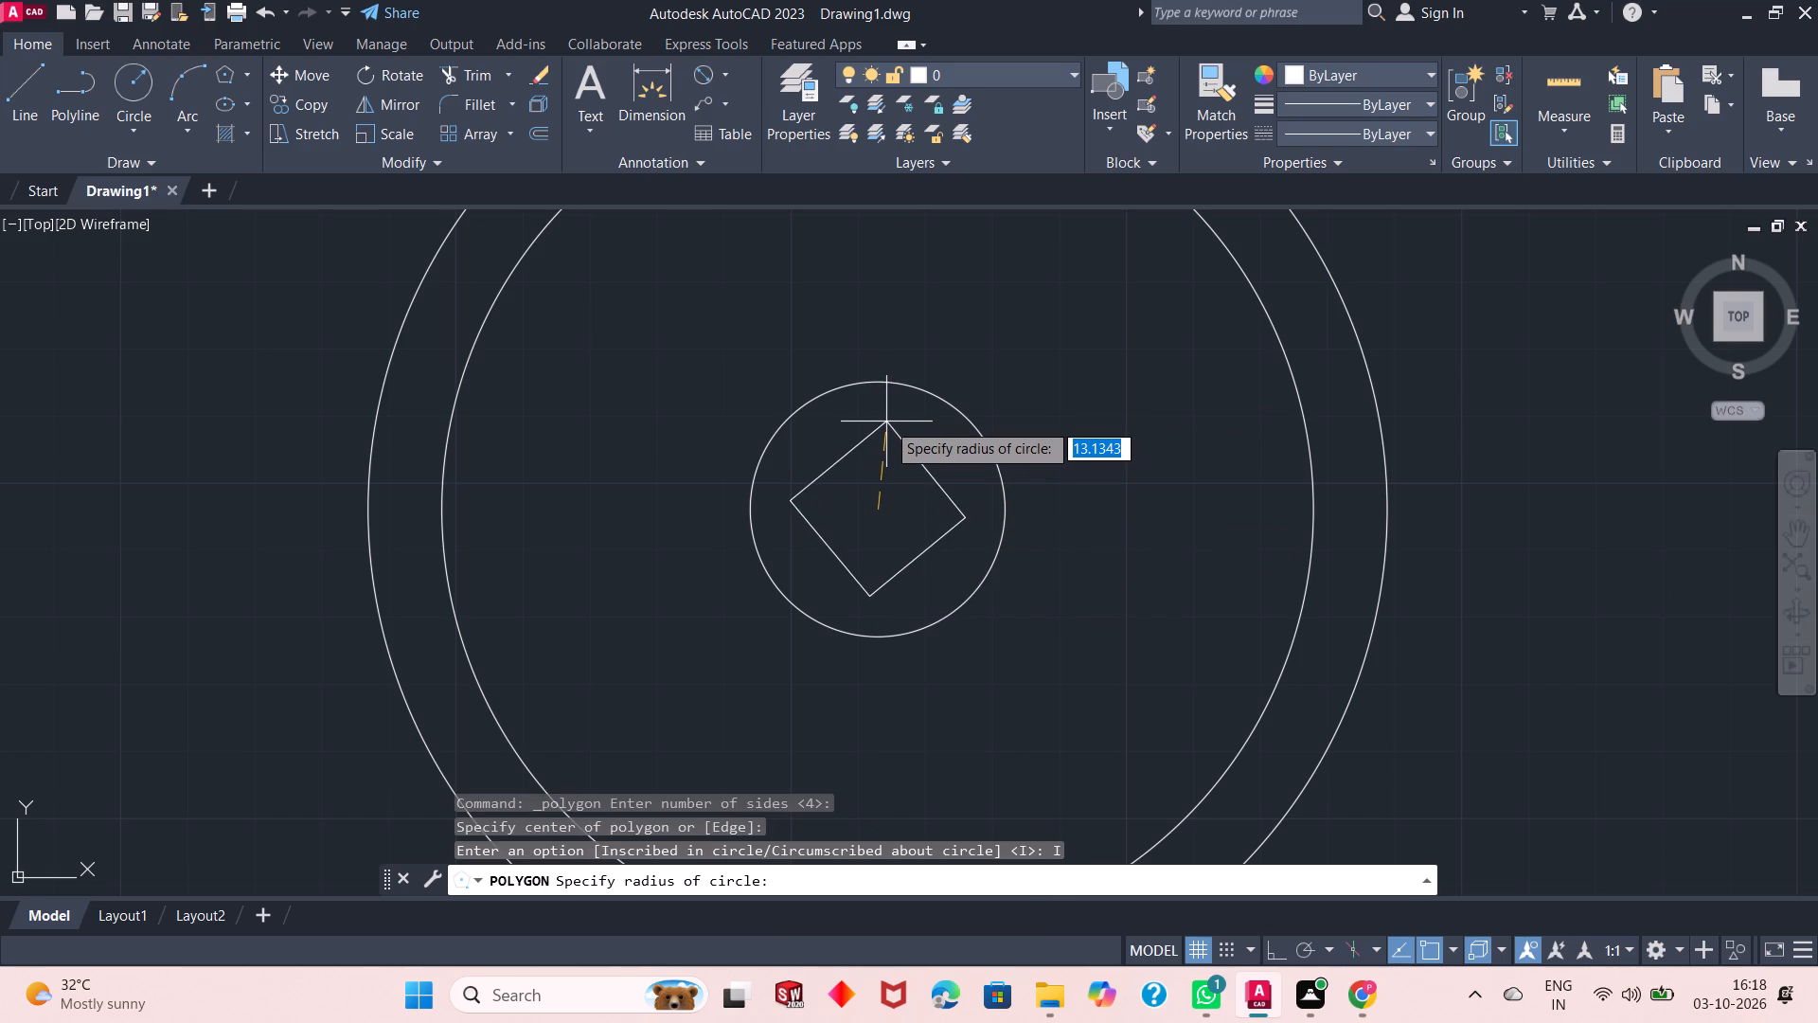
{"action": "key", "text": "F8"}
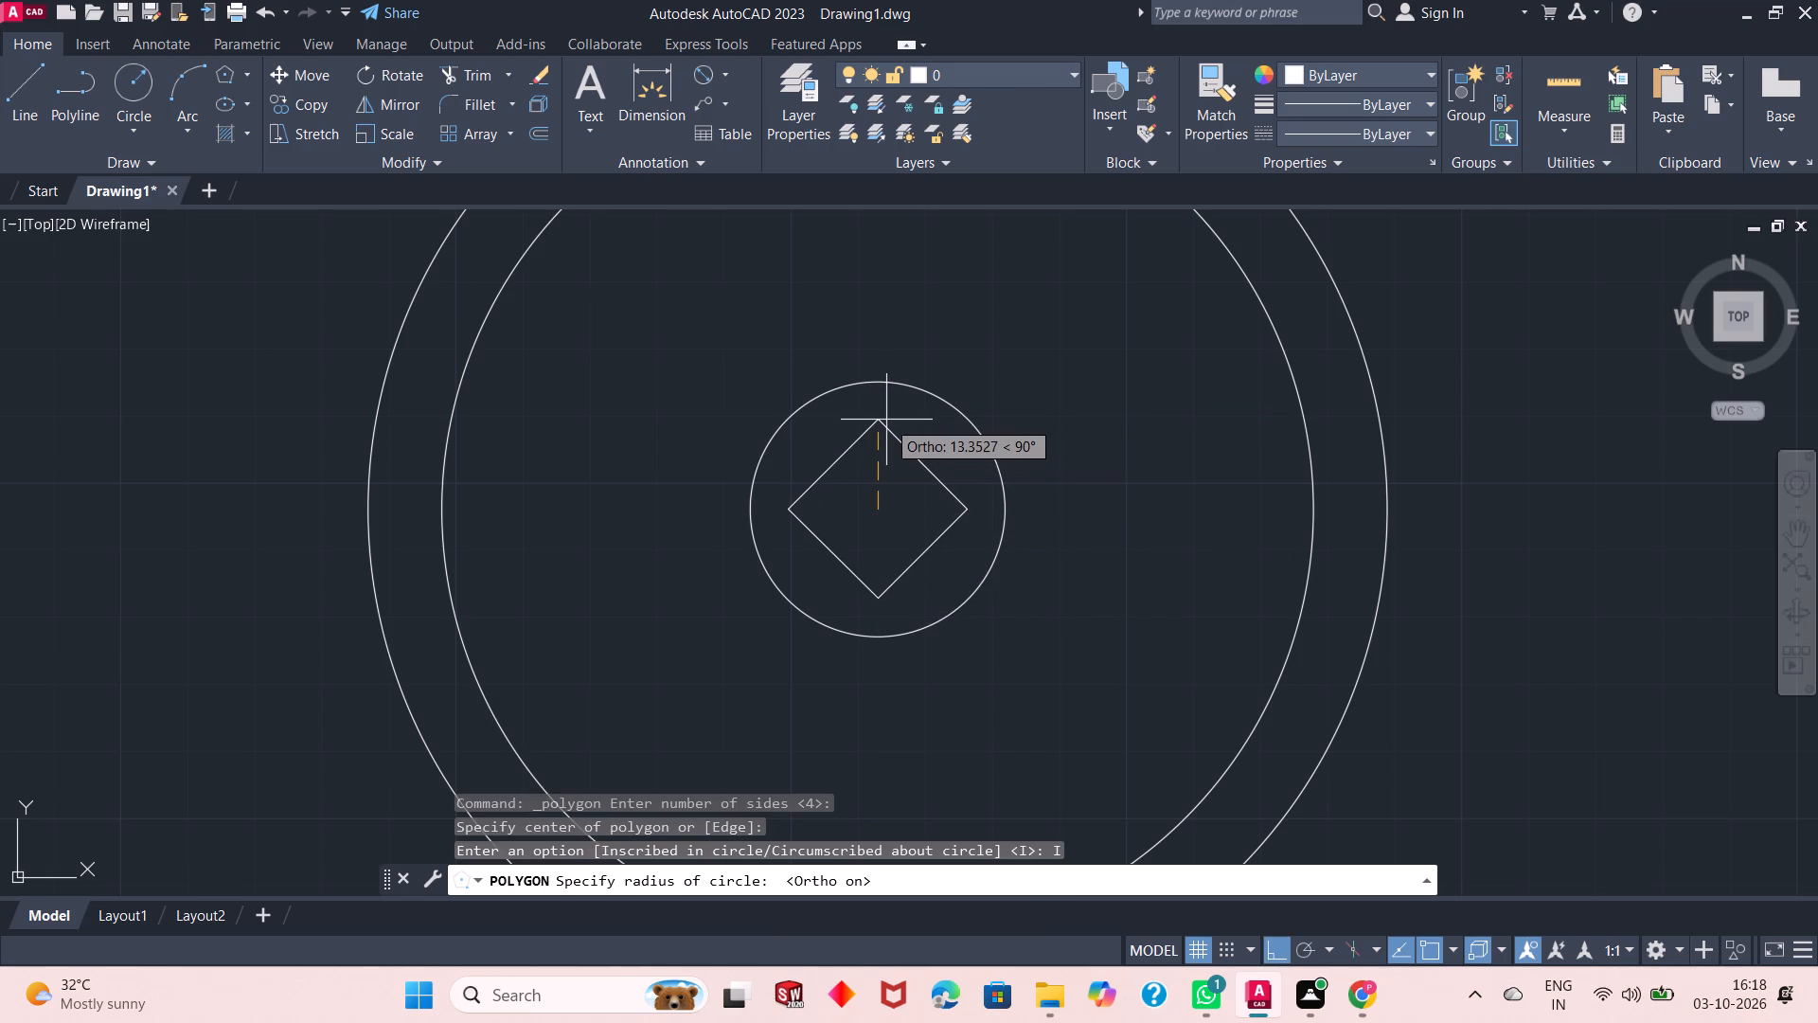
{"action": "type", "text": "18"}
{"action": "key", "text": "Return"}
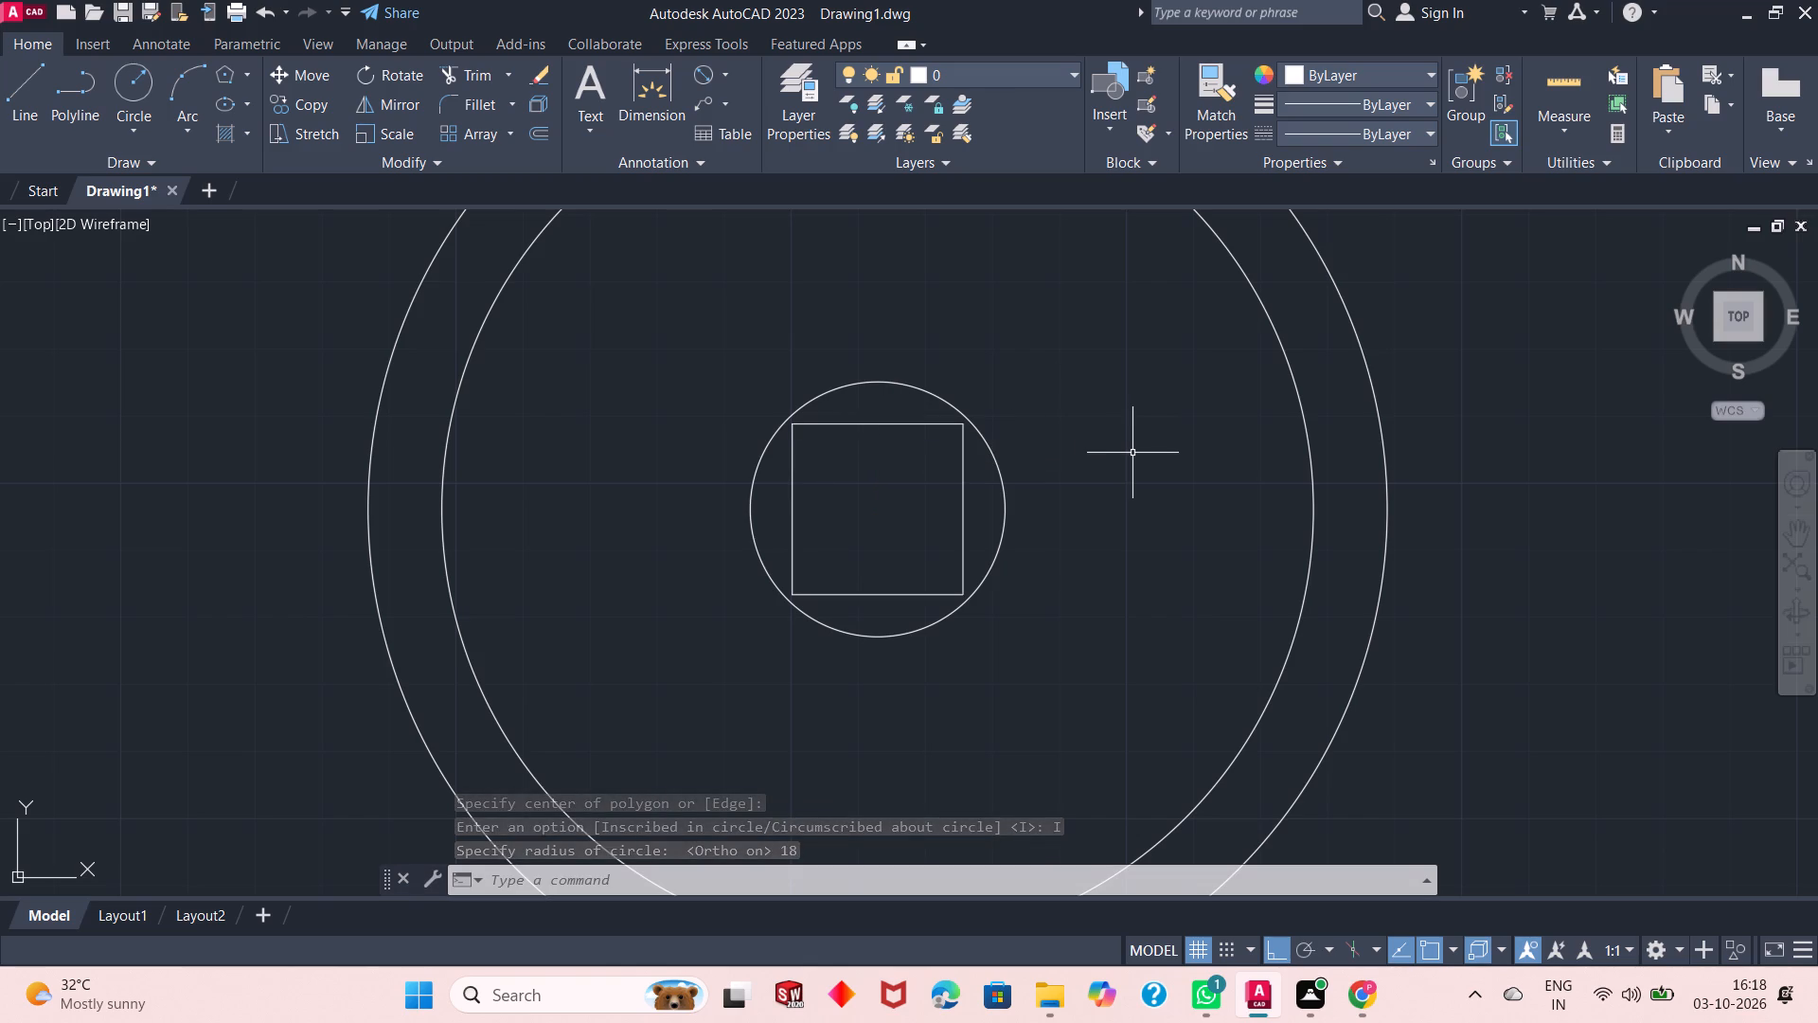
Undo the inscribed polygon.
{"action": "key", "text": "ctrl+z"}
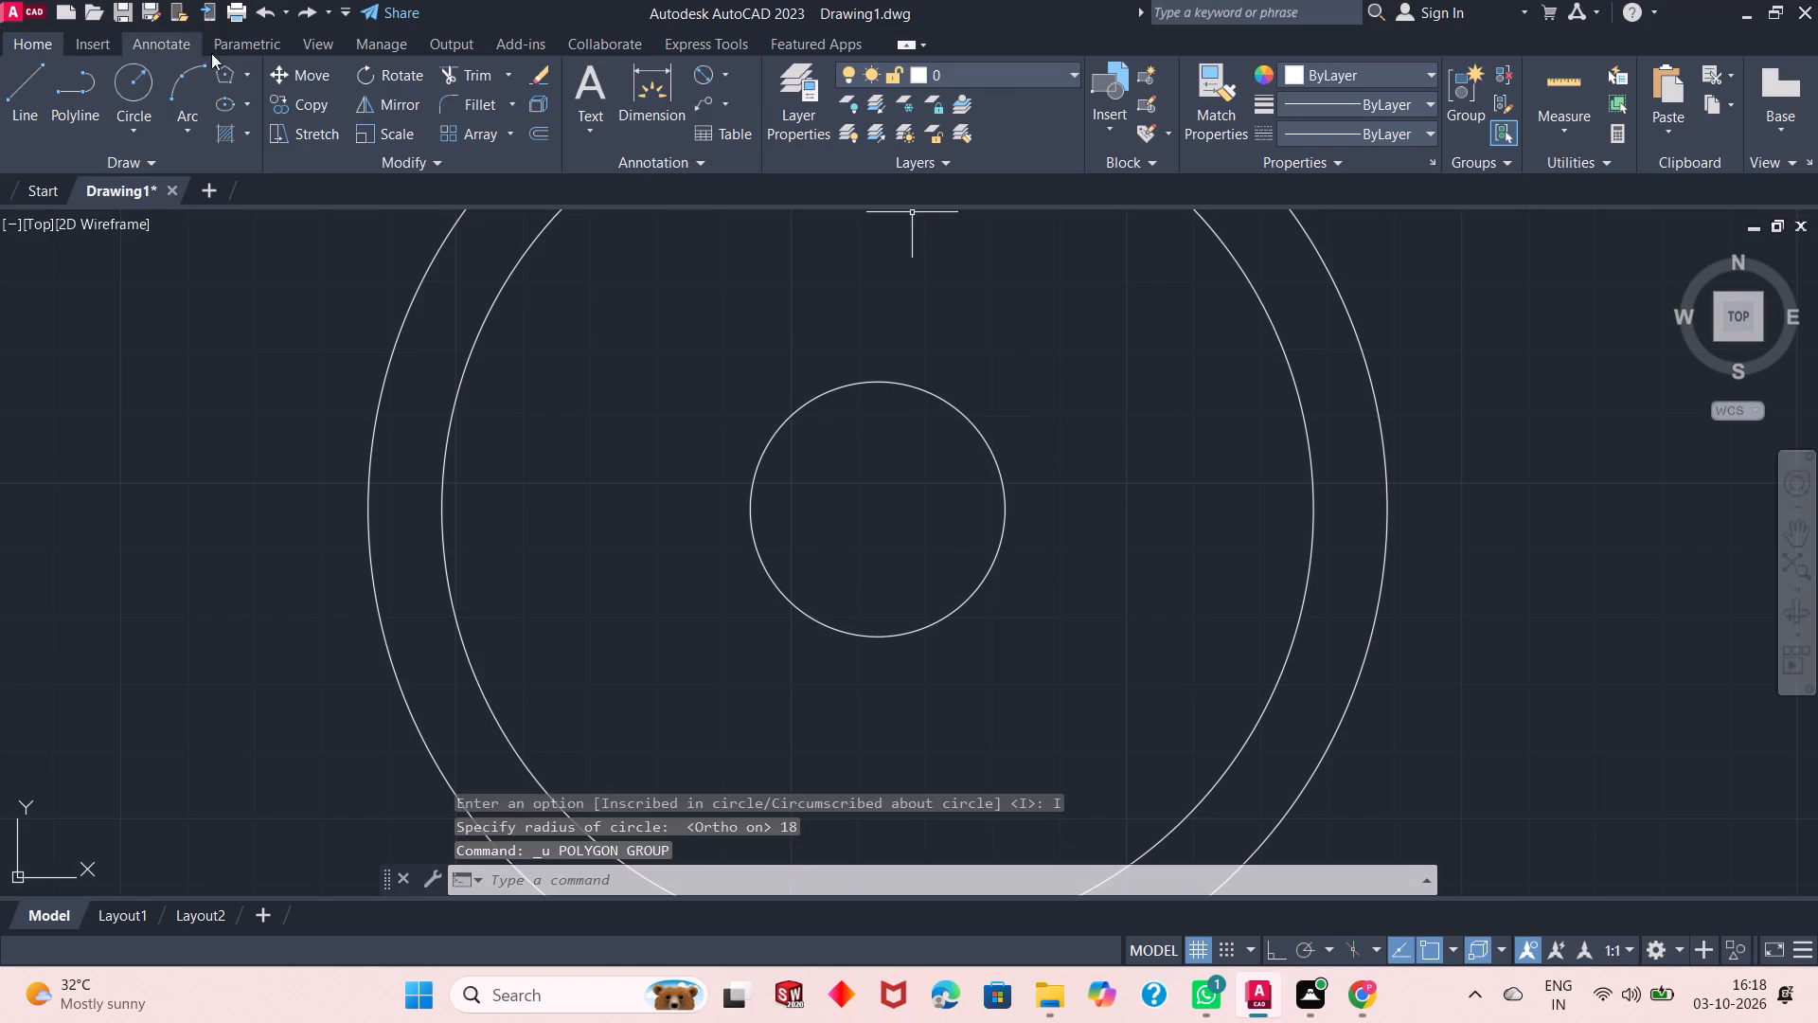
Draw a four-sided polygon at the common centre, circumscribed about a circle of radius 9.
{"action": "left_click", "coordinate": [225, 81]}
{"action": "key", "text": "space"}
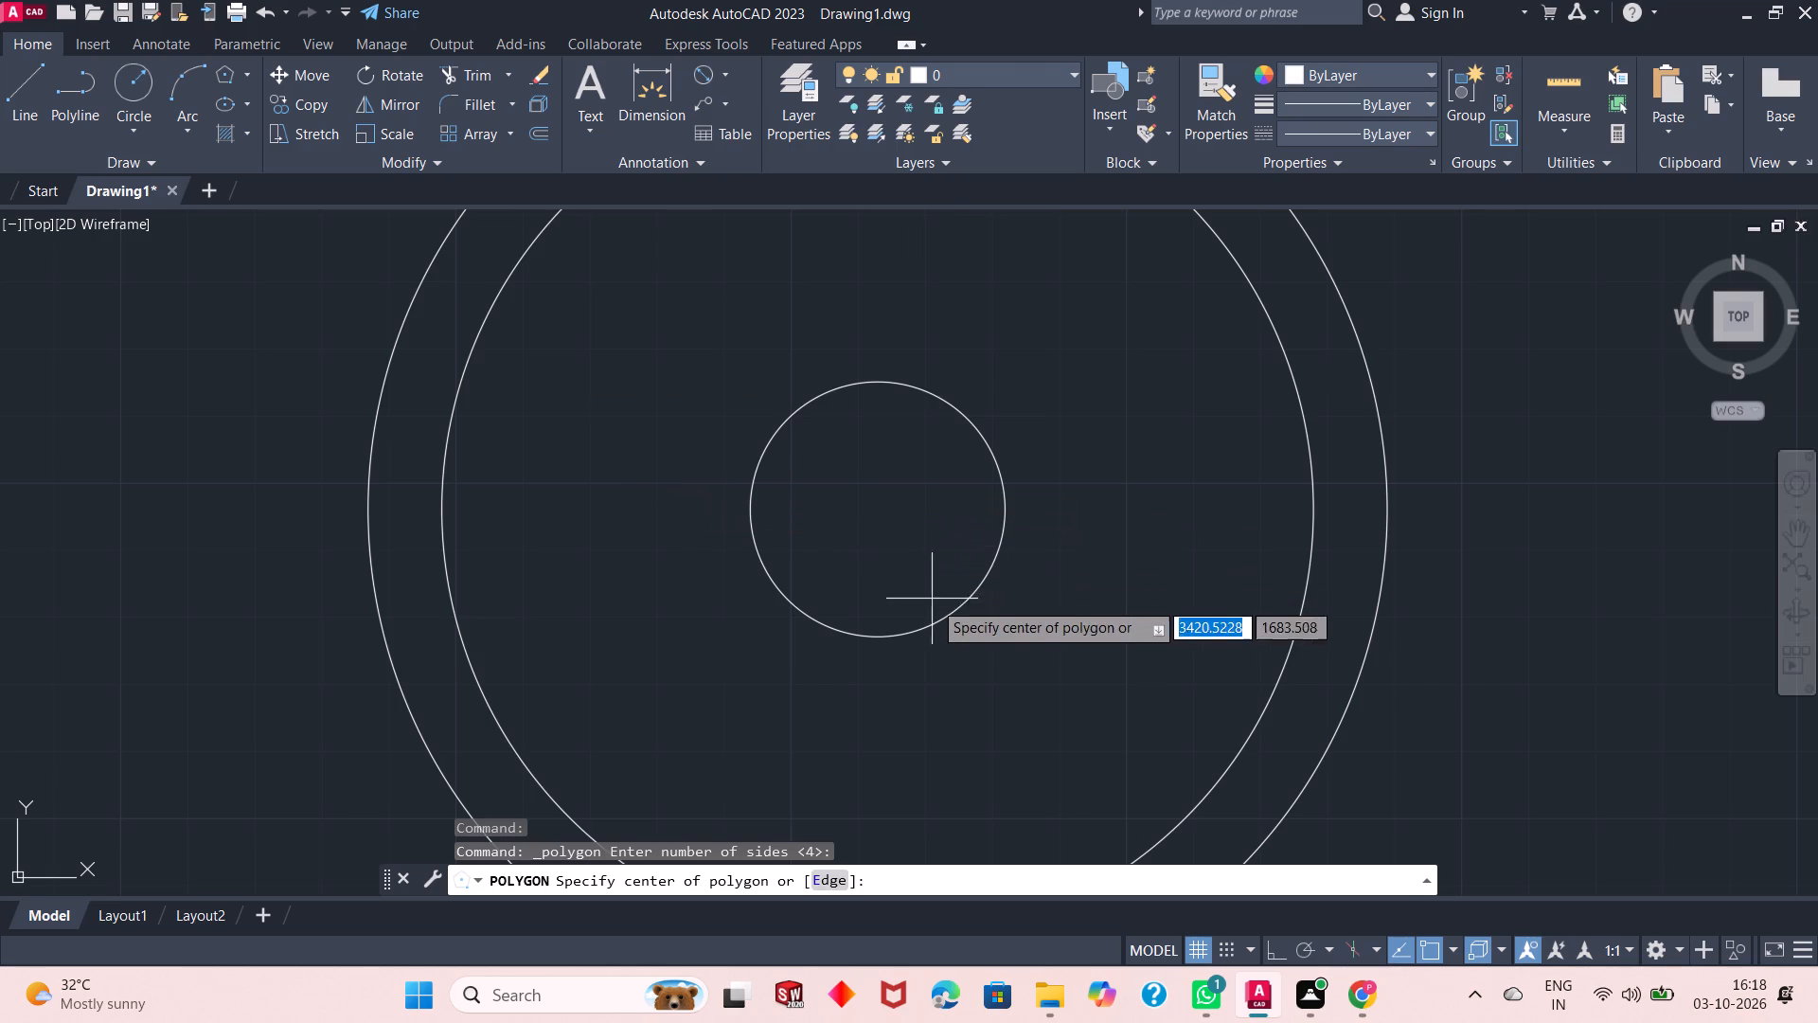
{"action": "left_click", "coordinate": [877, 511]}
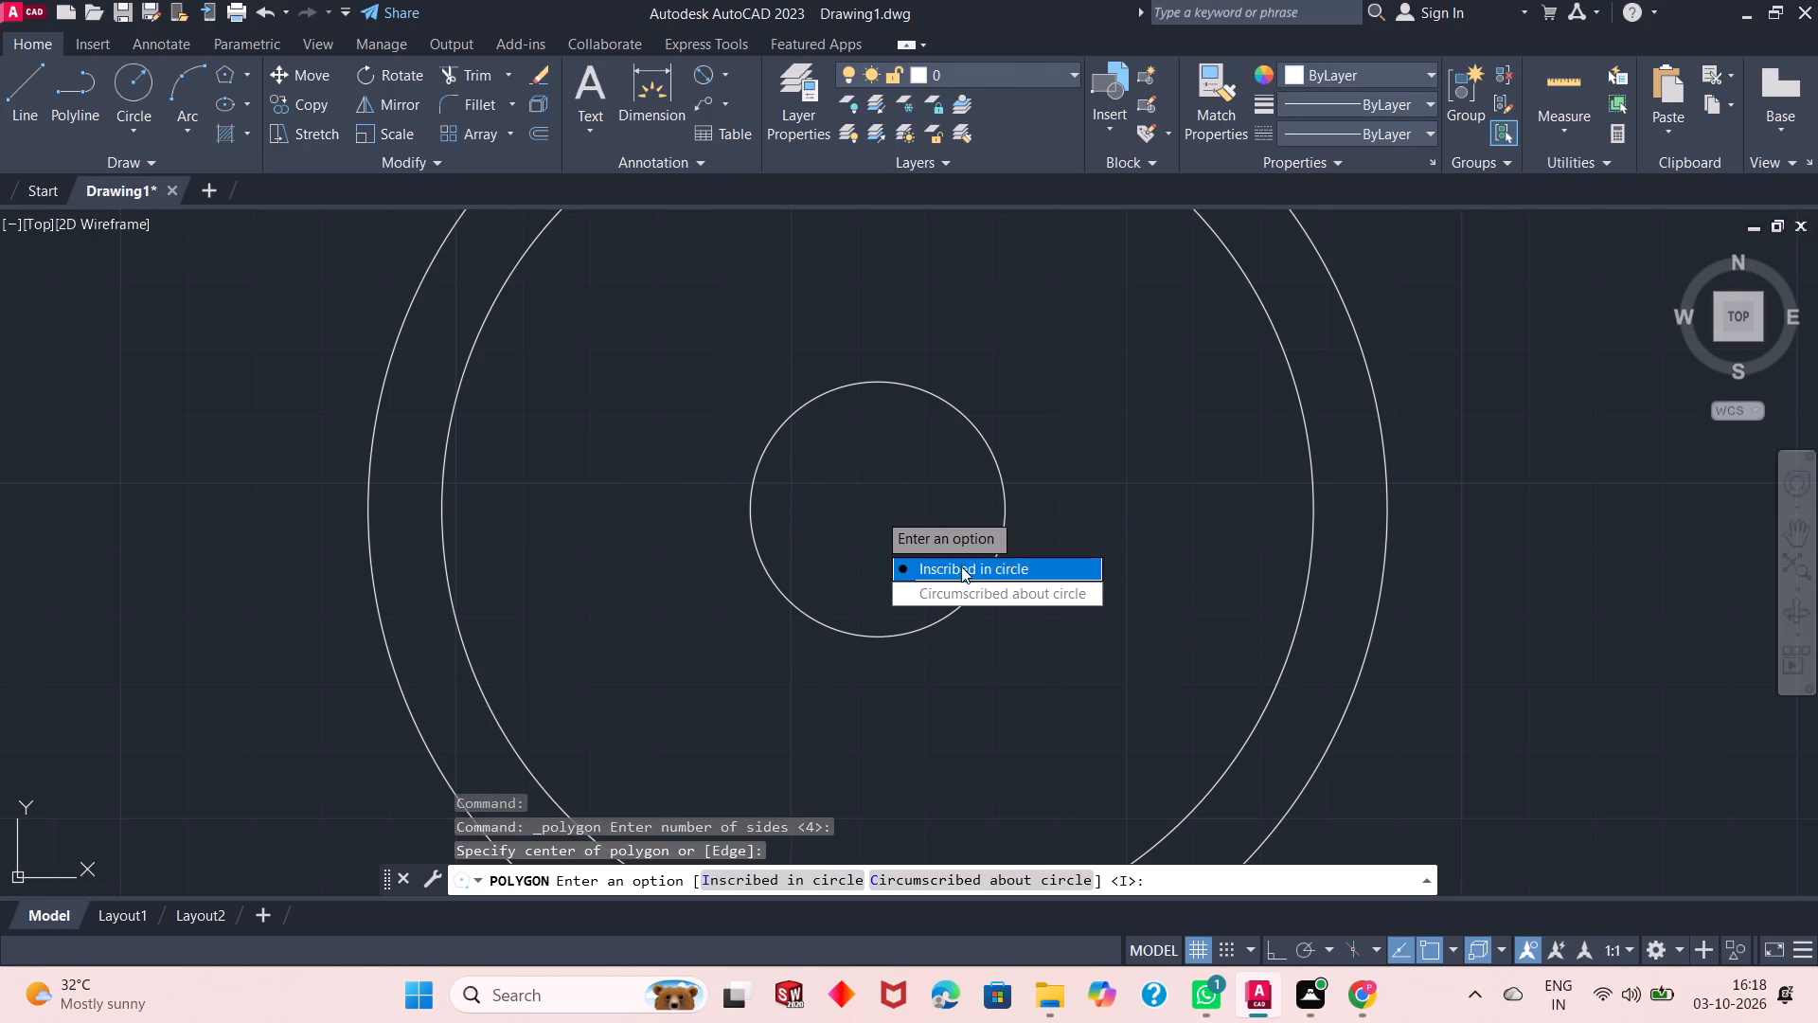
{"action": "left_click_drag", "start_coordinate": [970, 592], "coordinate": [877, 512]}
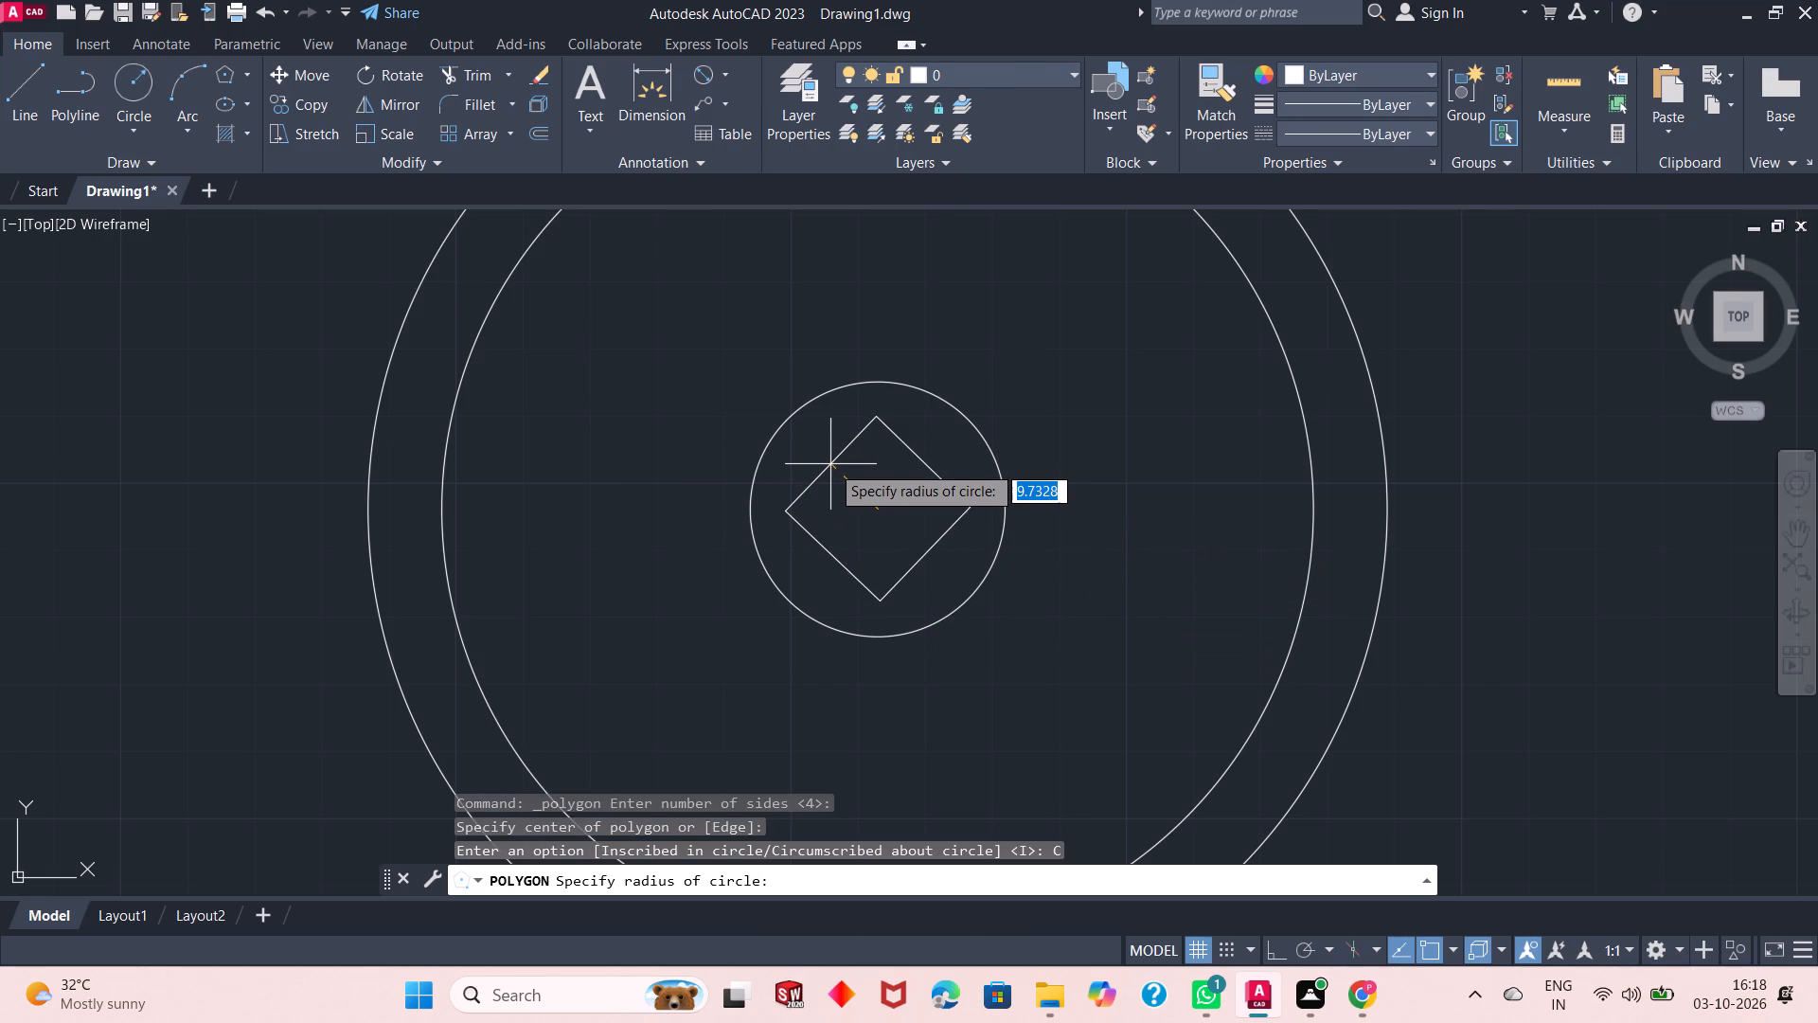
{"action": "key", "text": "9"}
{"action": "key", "text": "Return"}
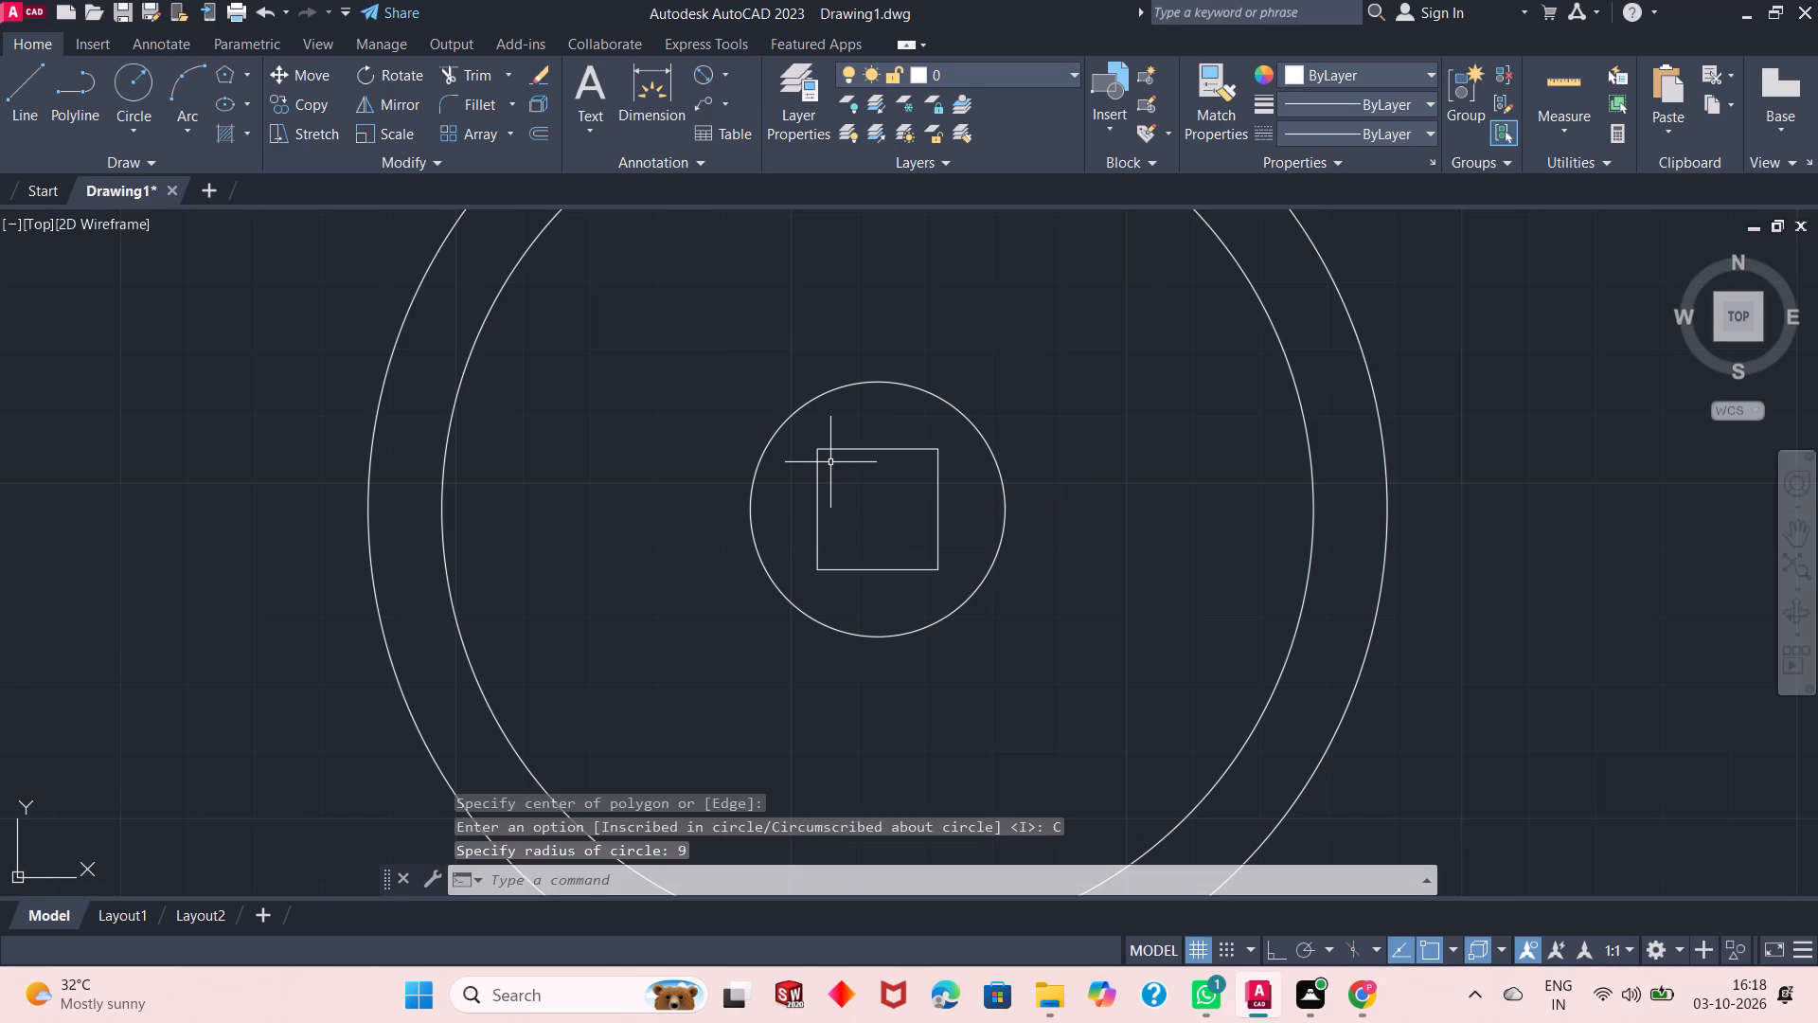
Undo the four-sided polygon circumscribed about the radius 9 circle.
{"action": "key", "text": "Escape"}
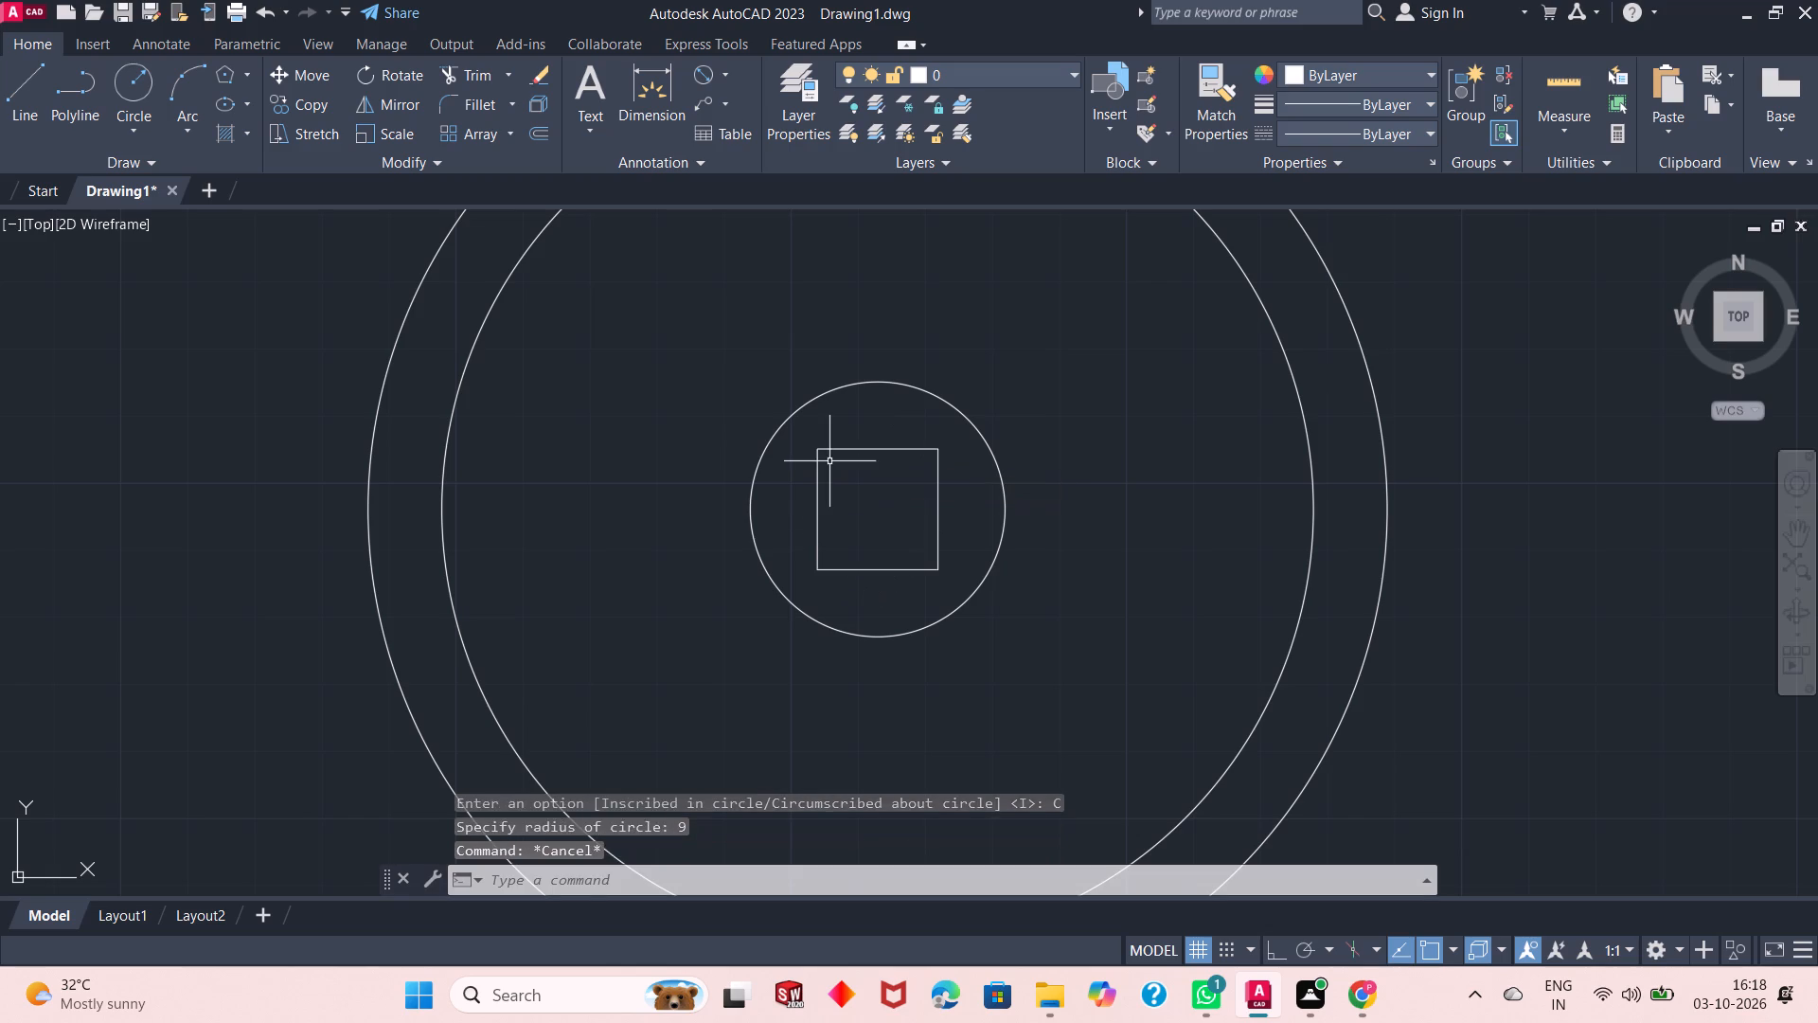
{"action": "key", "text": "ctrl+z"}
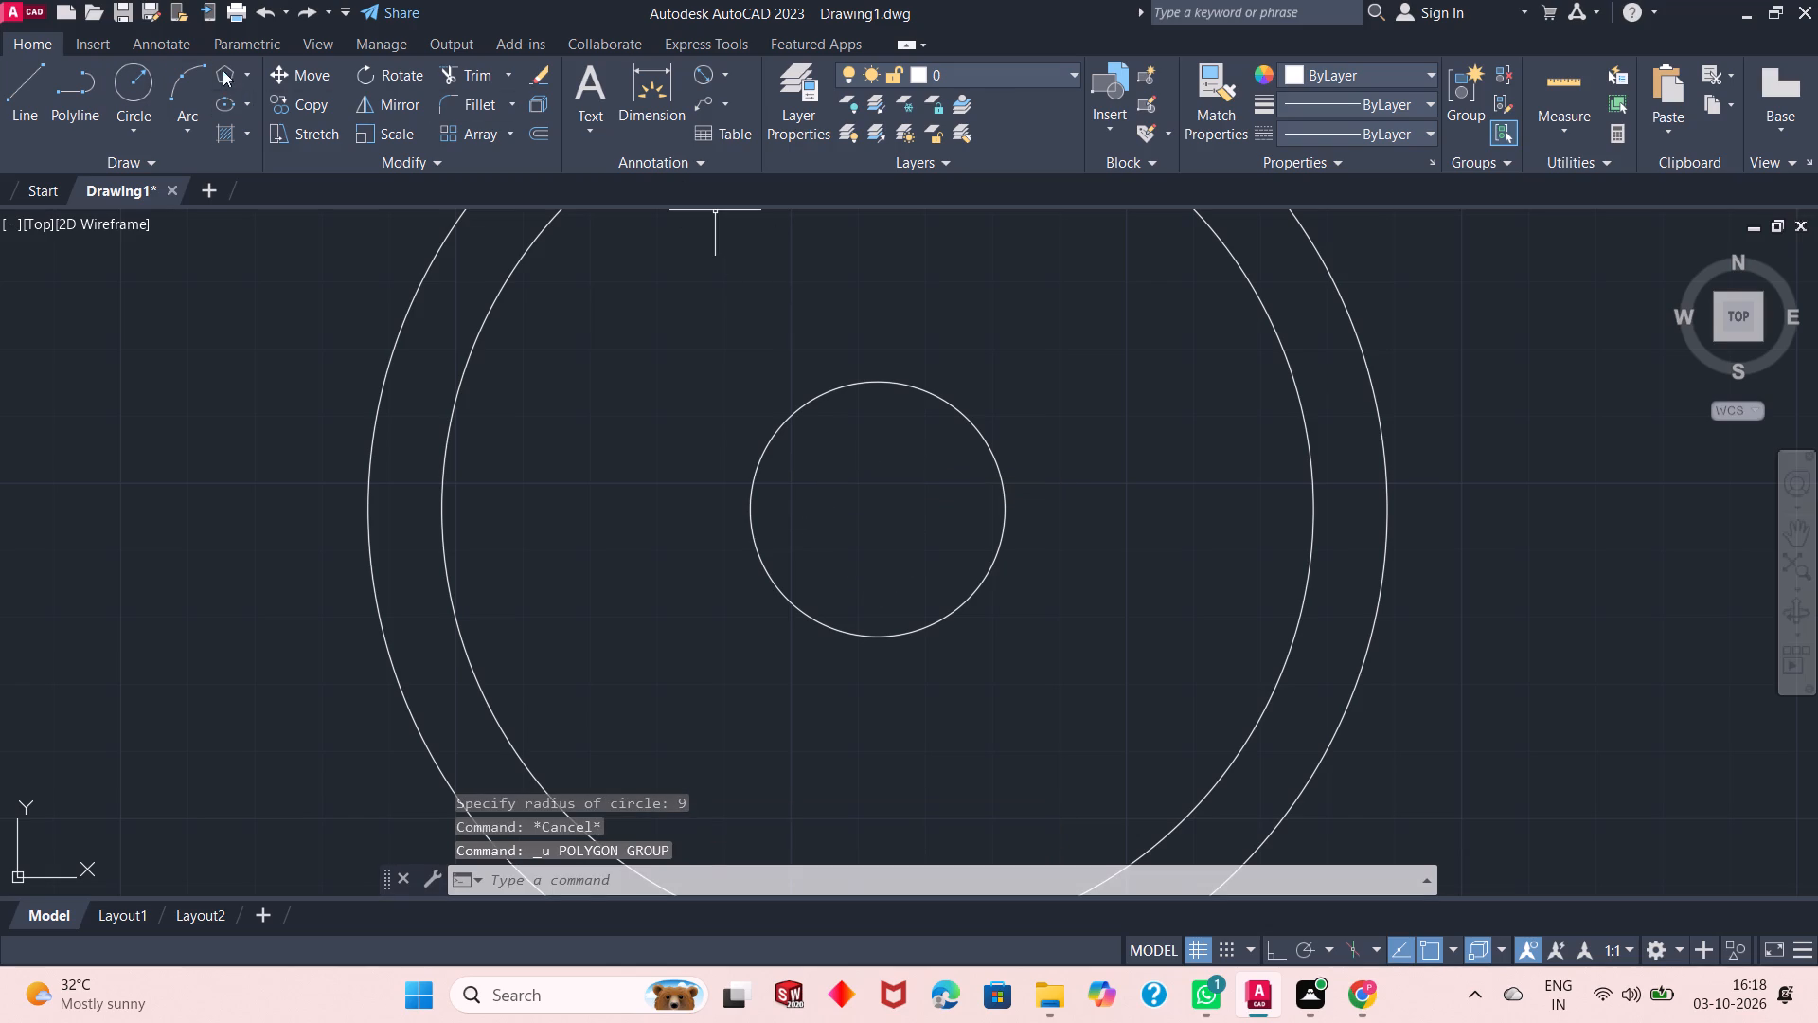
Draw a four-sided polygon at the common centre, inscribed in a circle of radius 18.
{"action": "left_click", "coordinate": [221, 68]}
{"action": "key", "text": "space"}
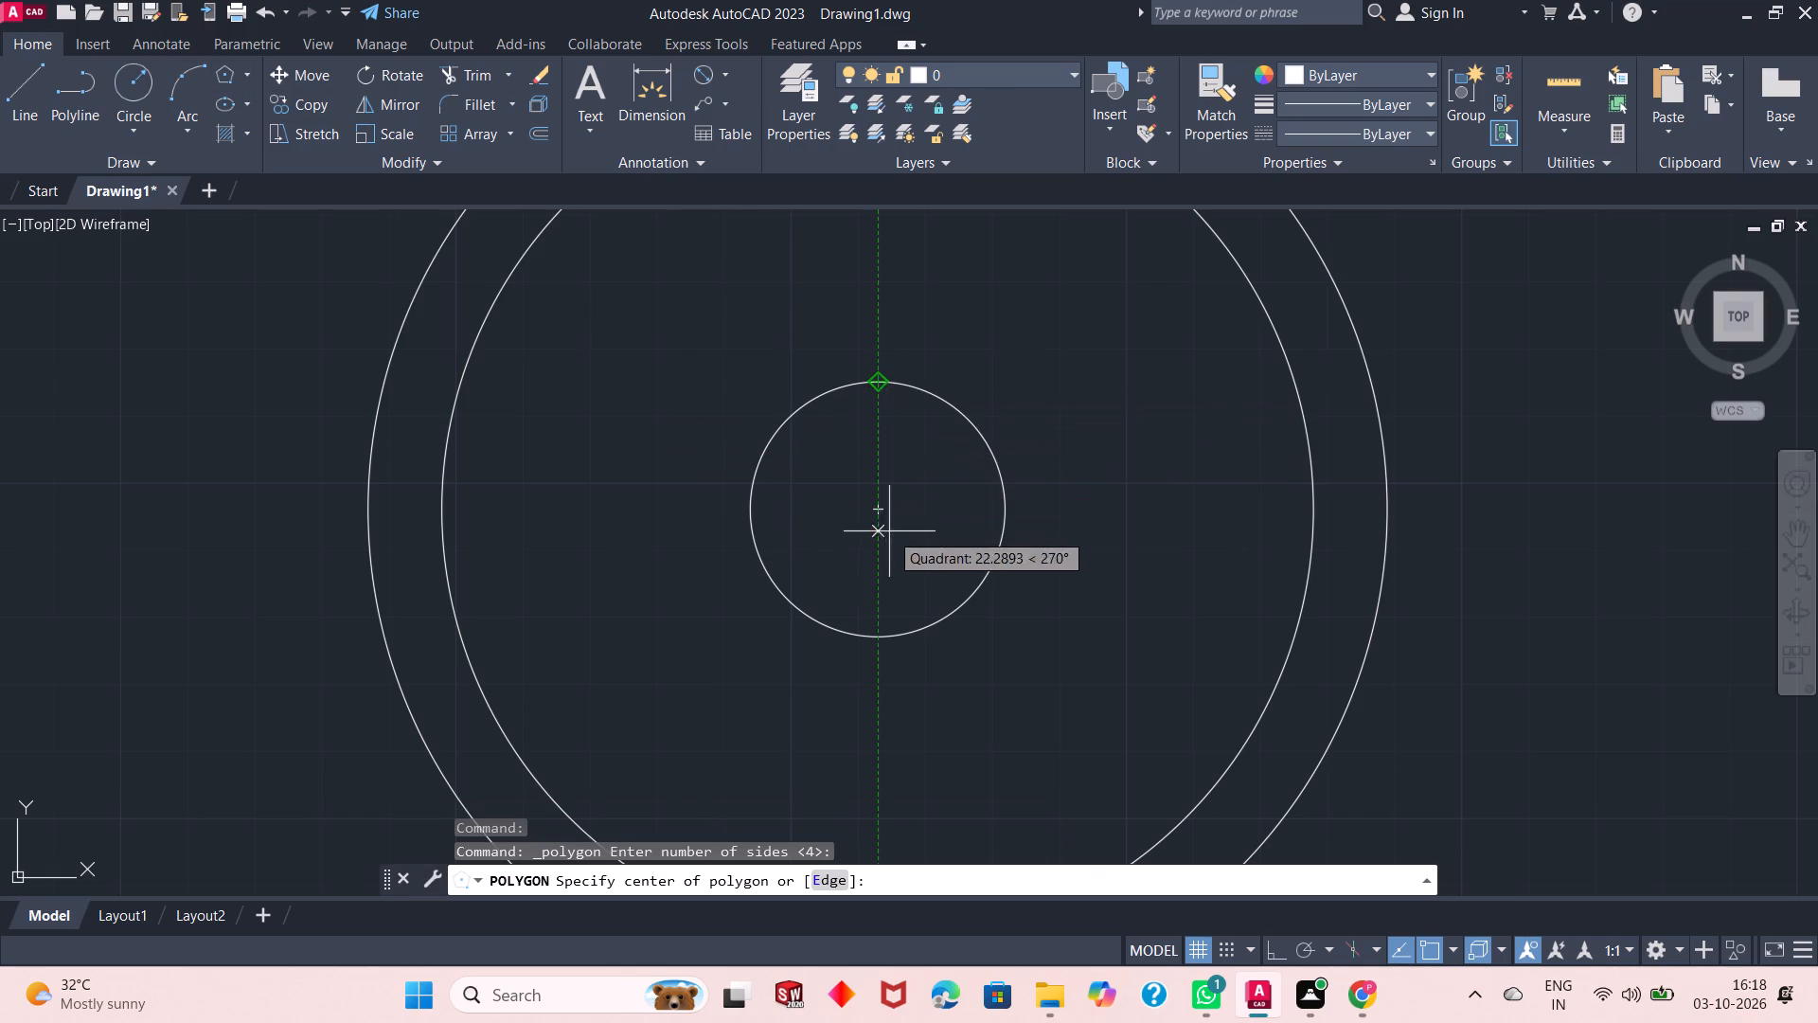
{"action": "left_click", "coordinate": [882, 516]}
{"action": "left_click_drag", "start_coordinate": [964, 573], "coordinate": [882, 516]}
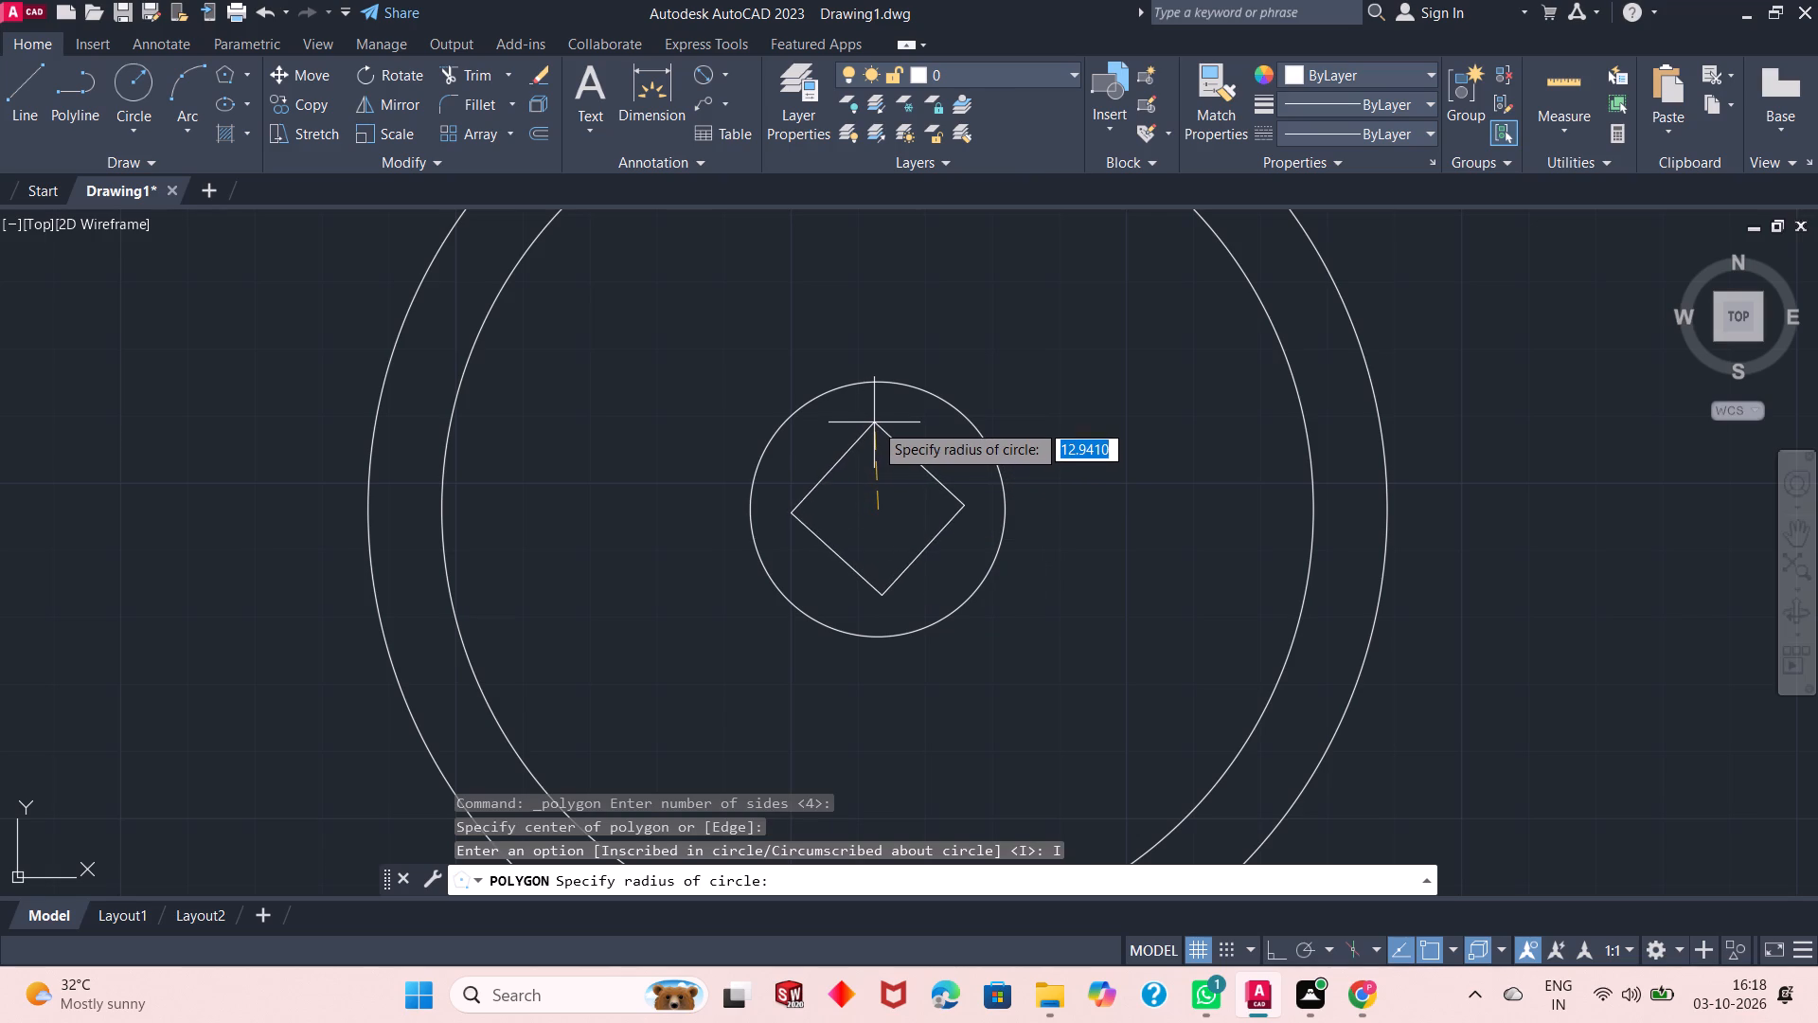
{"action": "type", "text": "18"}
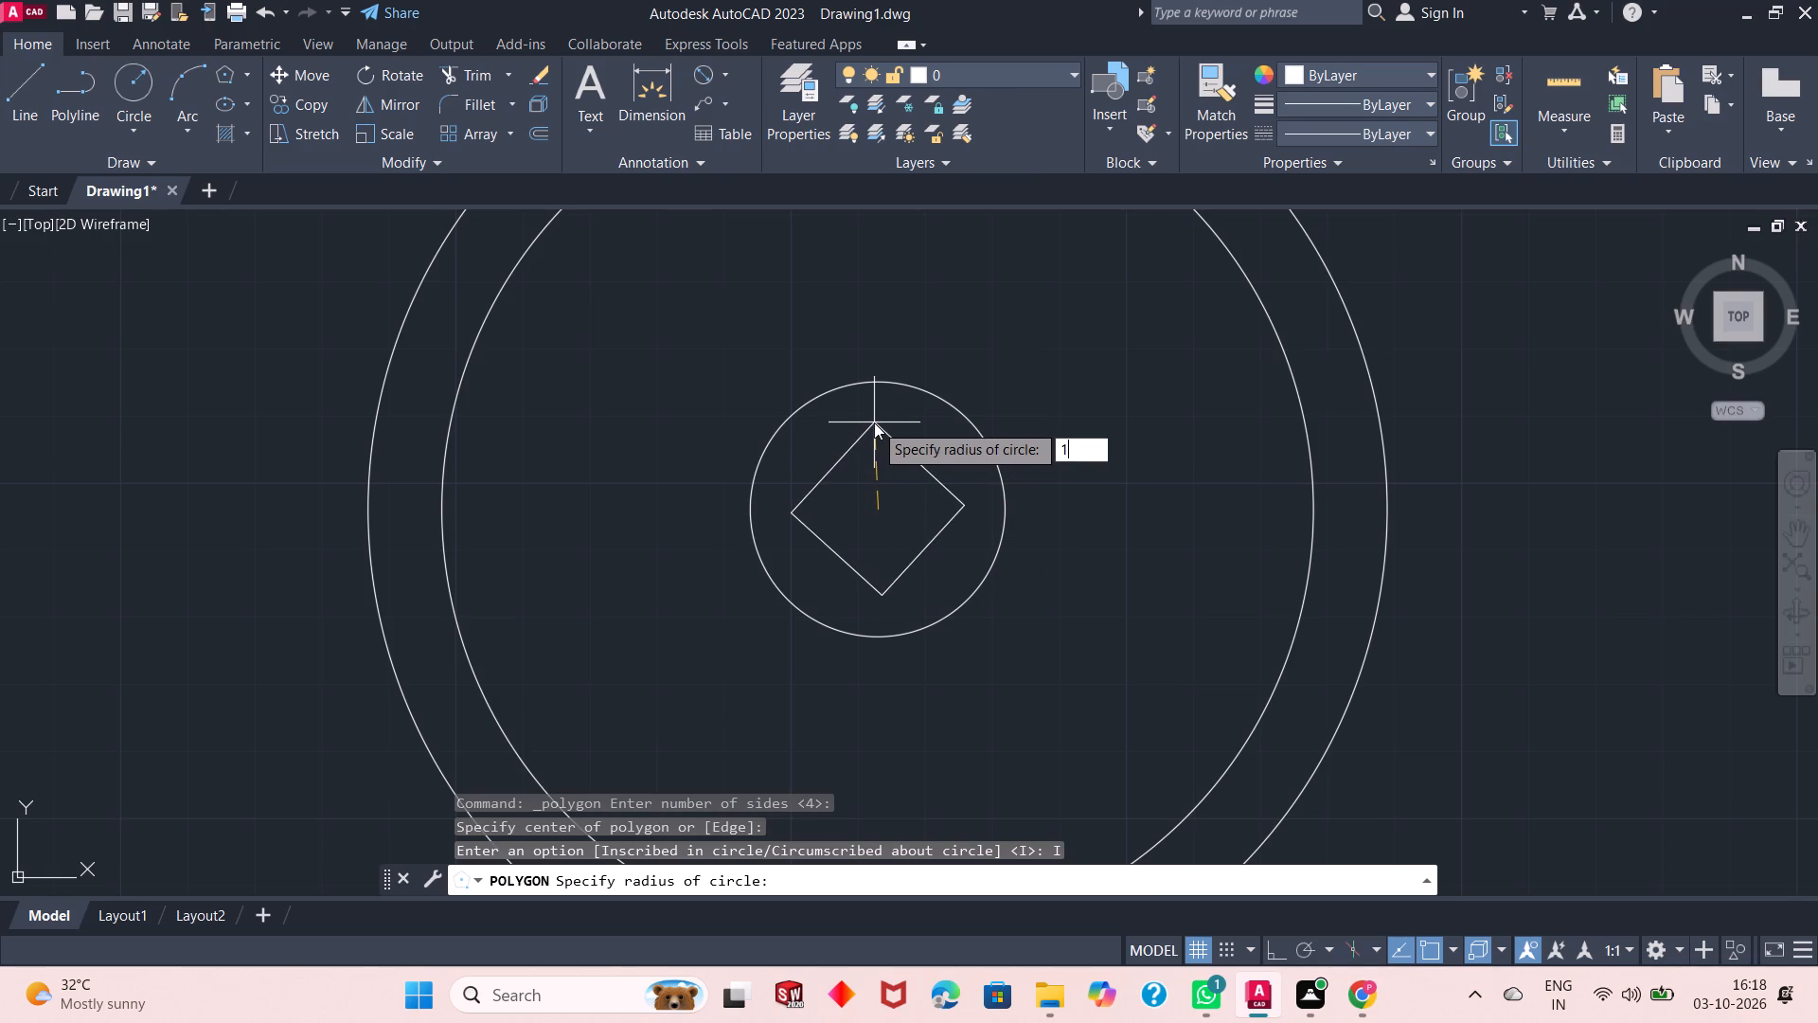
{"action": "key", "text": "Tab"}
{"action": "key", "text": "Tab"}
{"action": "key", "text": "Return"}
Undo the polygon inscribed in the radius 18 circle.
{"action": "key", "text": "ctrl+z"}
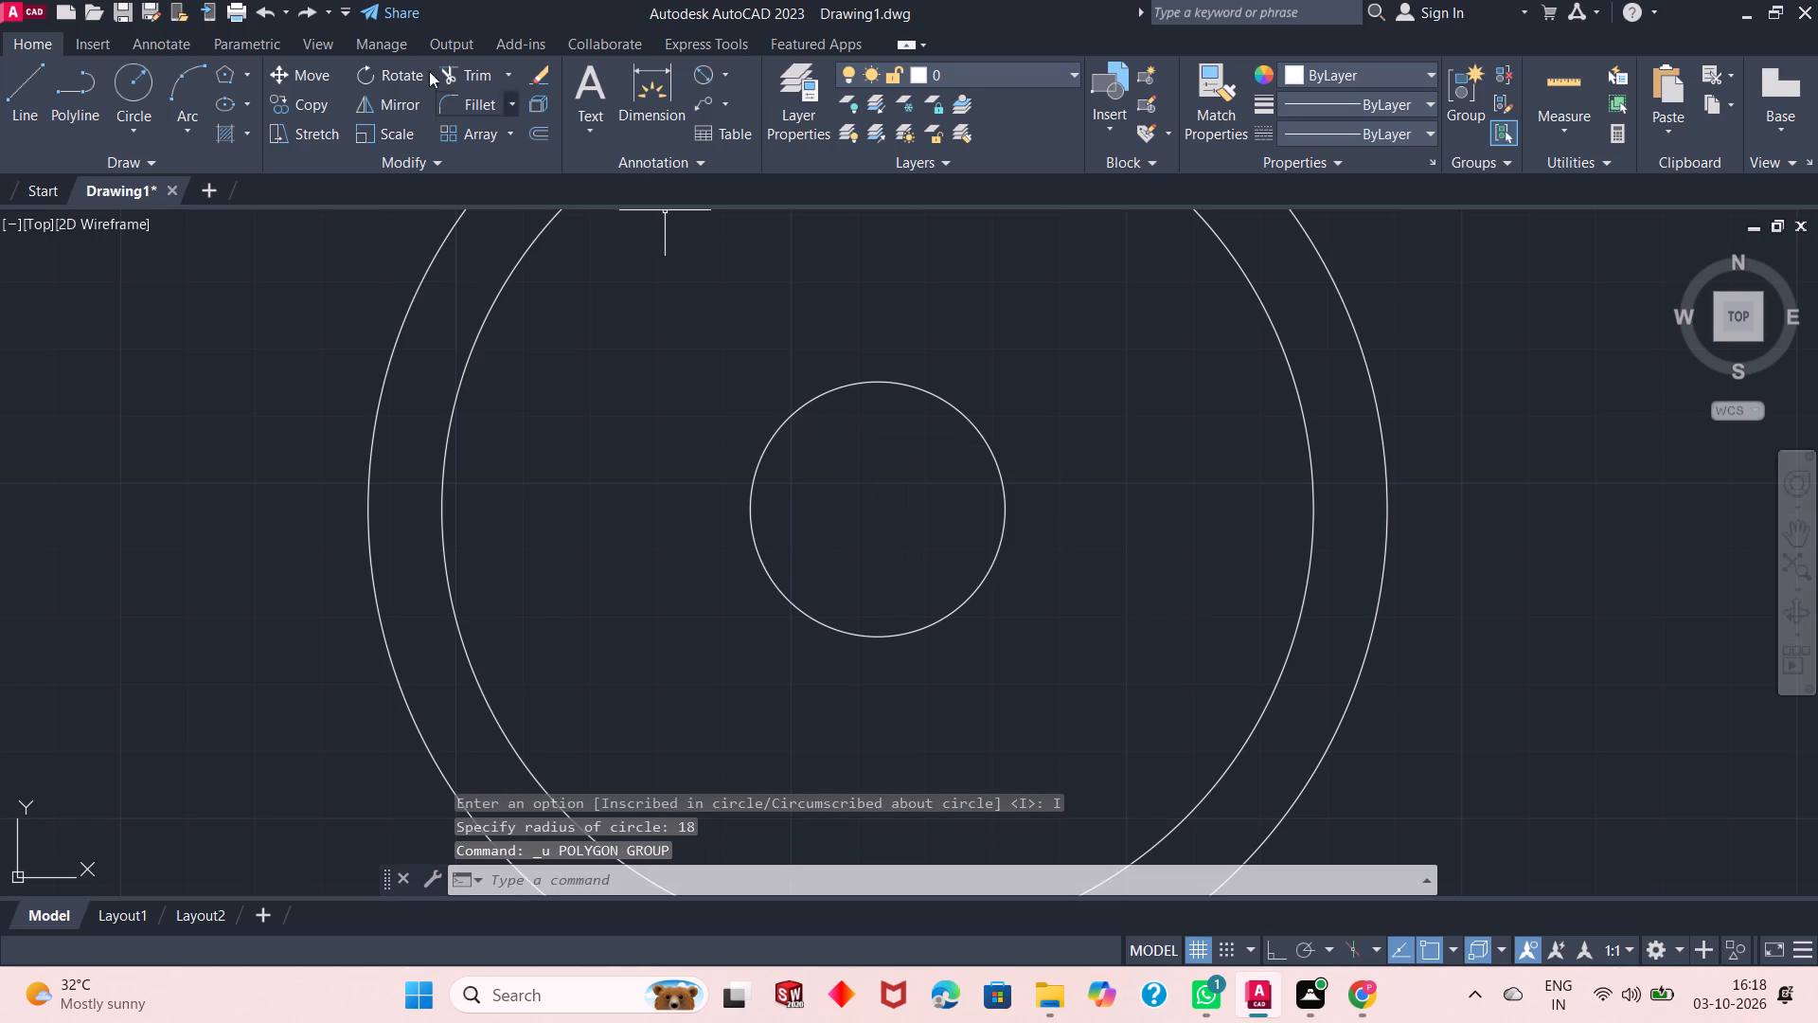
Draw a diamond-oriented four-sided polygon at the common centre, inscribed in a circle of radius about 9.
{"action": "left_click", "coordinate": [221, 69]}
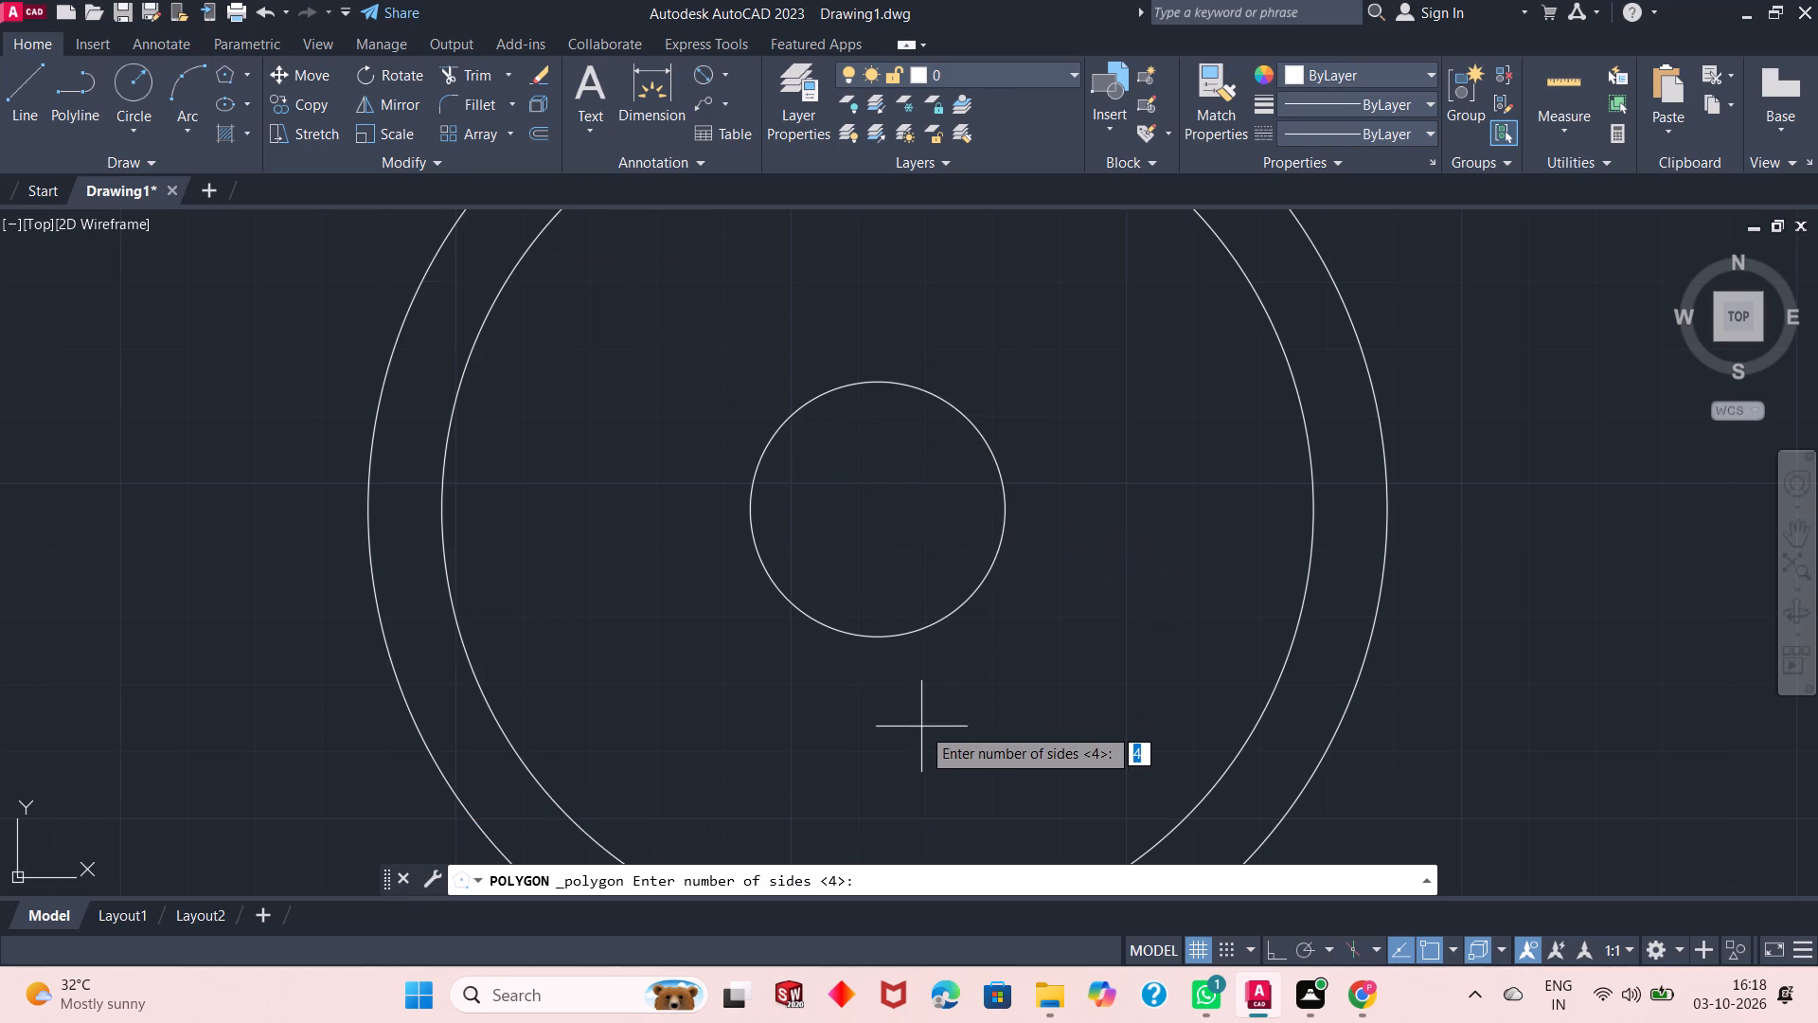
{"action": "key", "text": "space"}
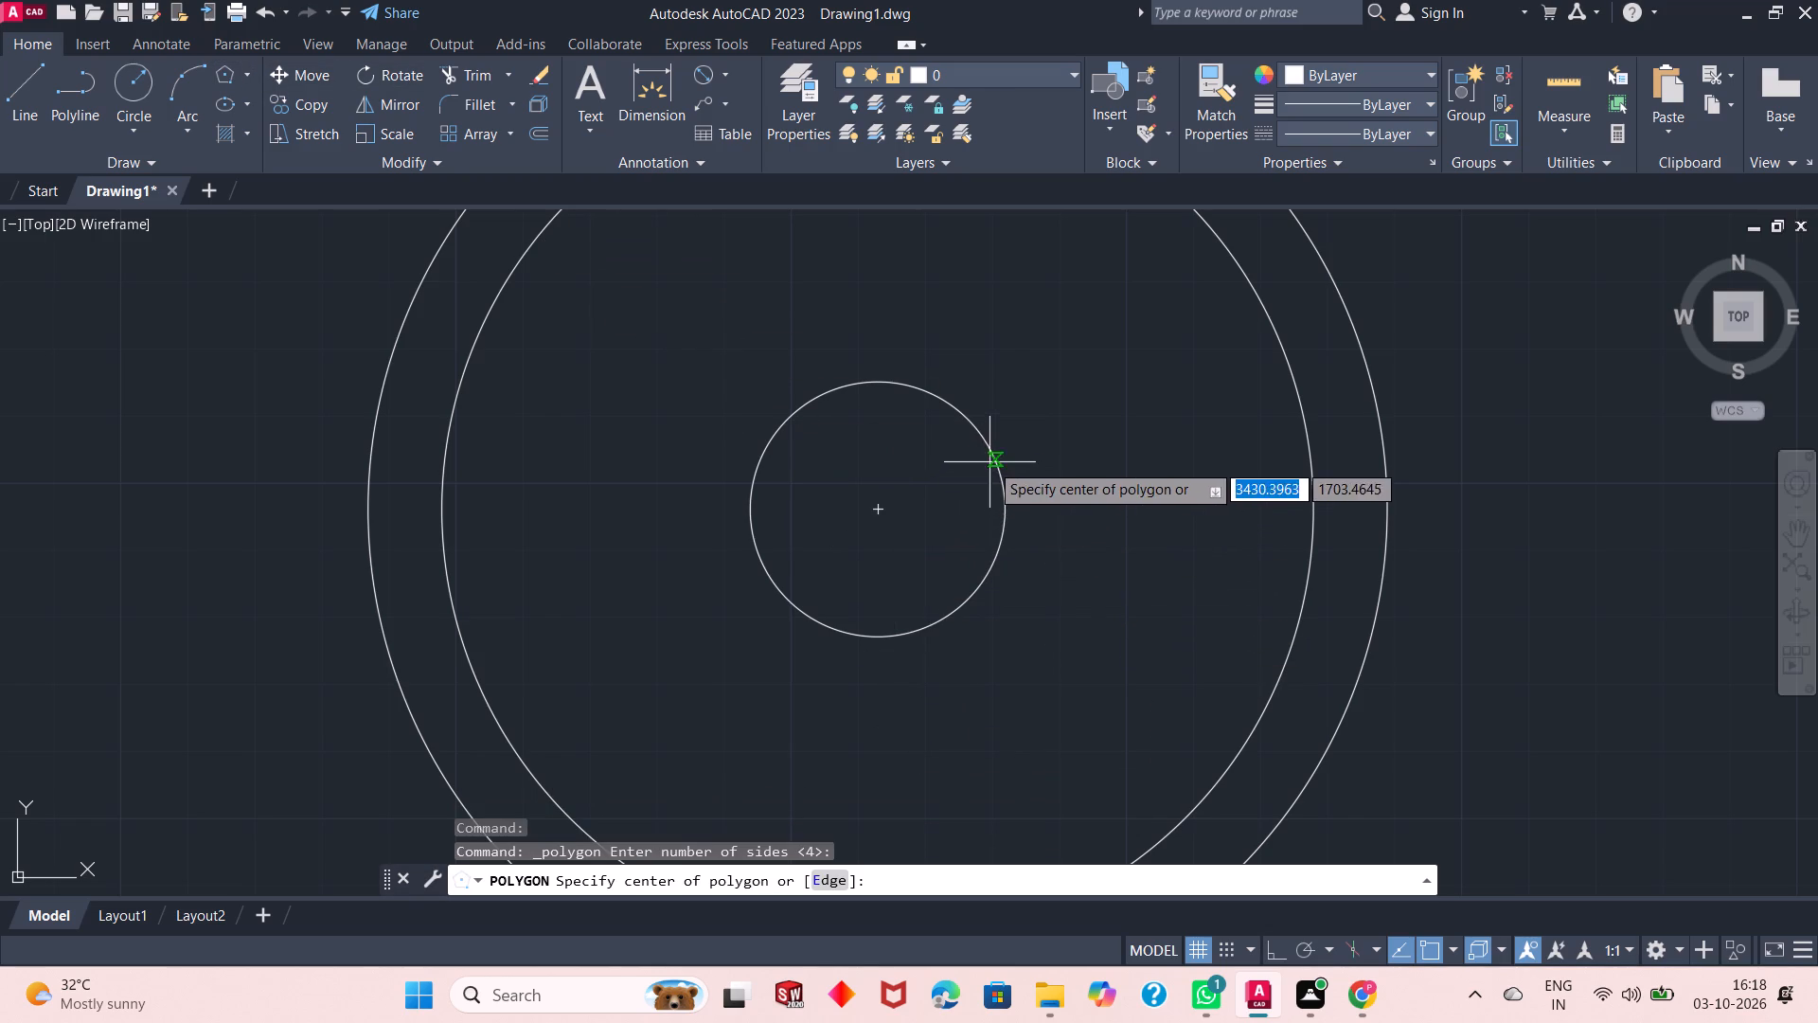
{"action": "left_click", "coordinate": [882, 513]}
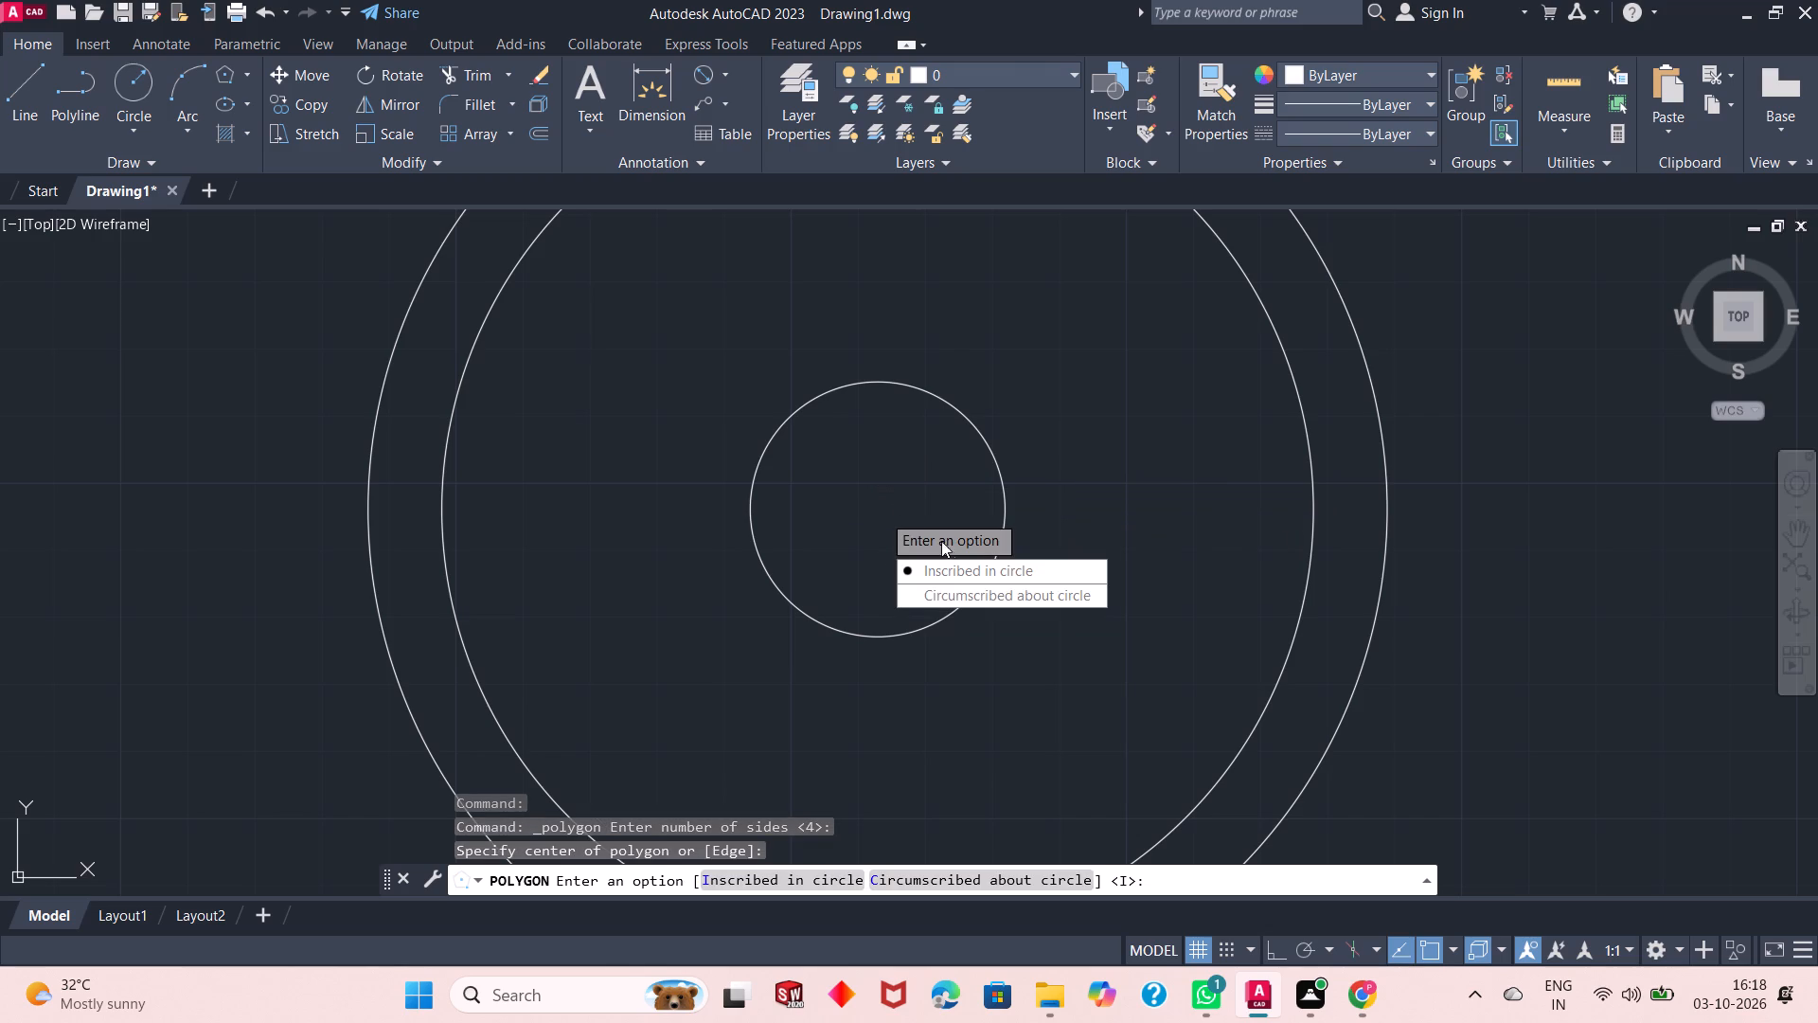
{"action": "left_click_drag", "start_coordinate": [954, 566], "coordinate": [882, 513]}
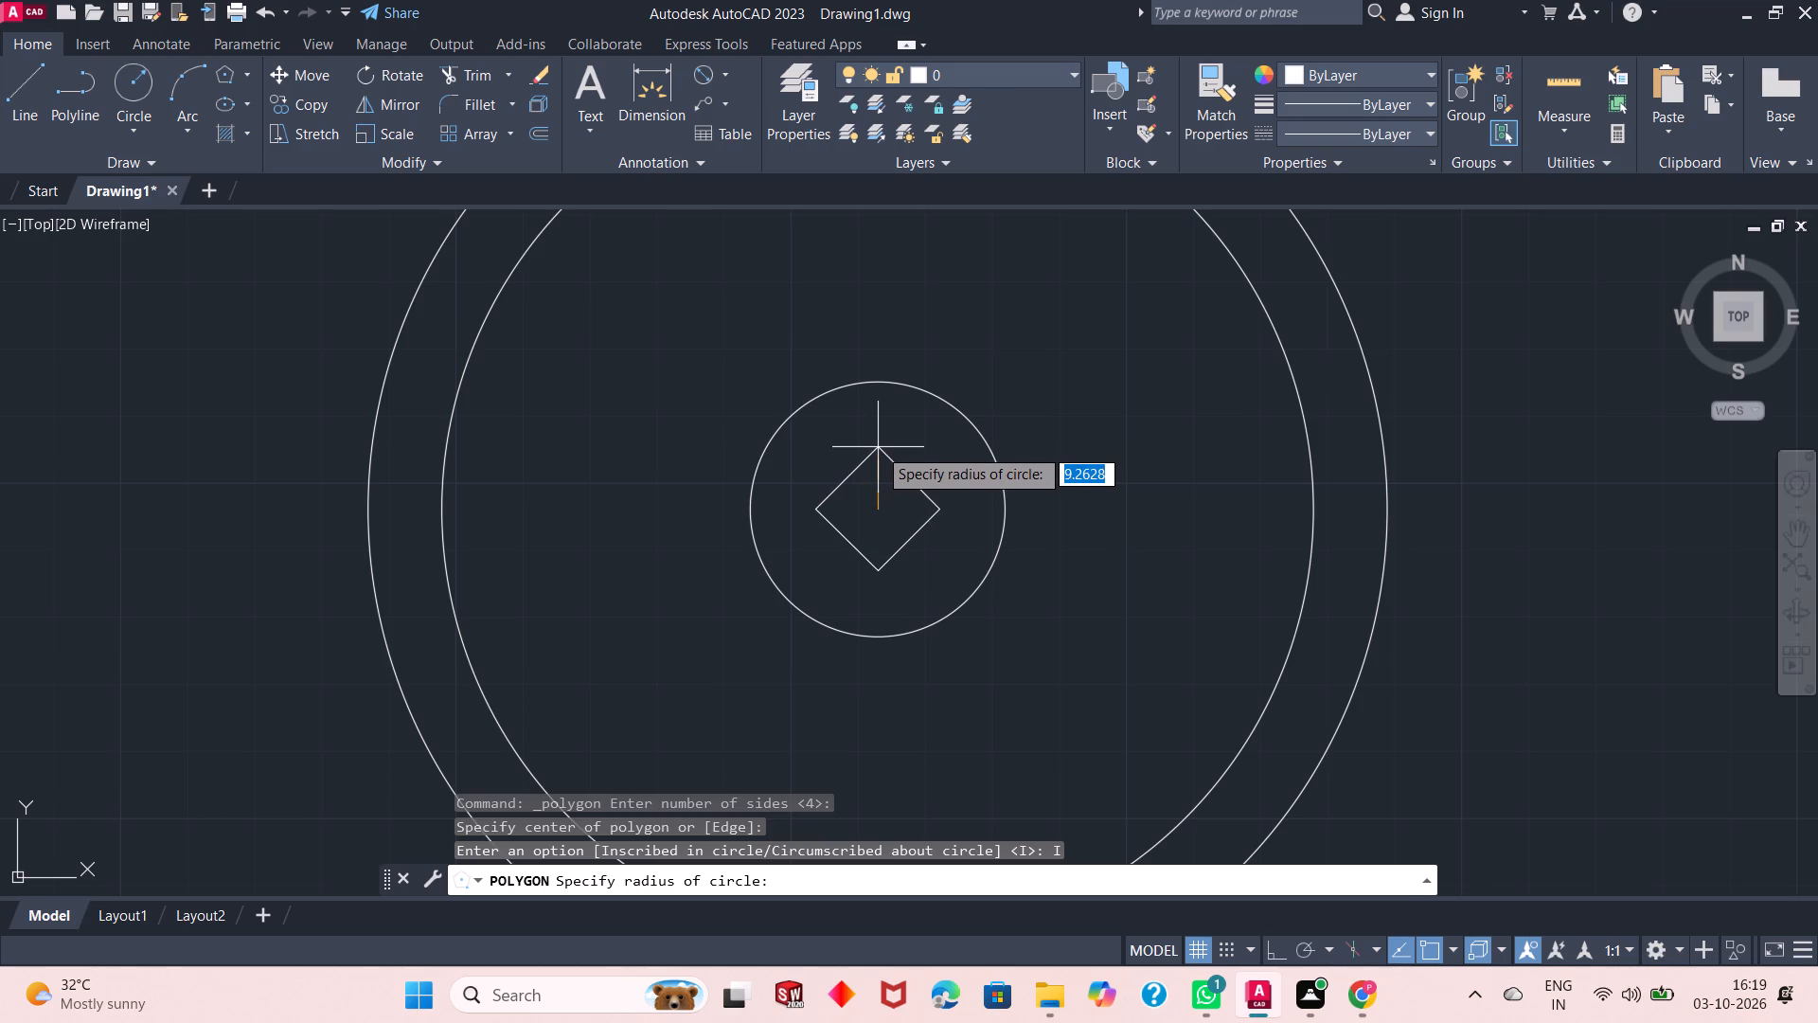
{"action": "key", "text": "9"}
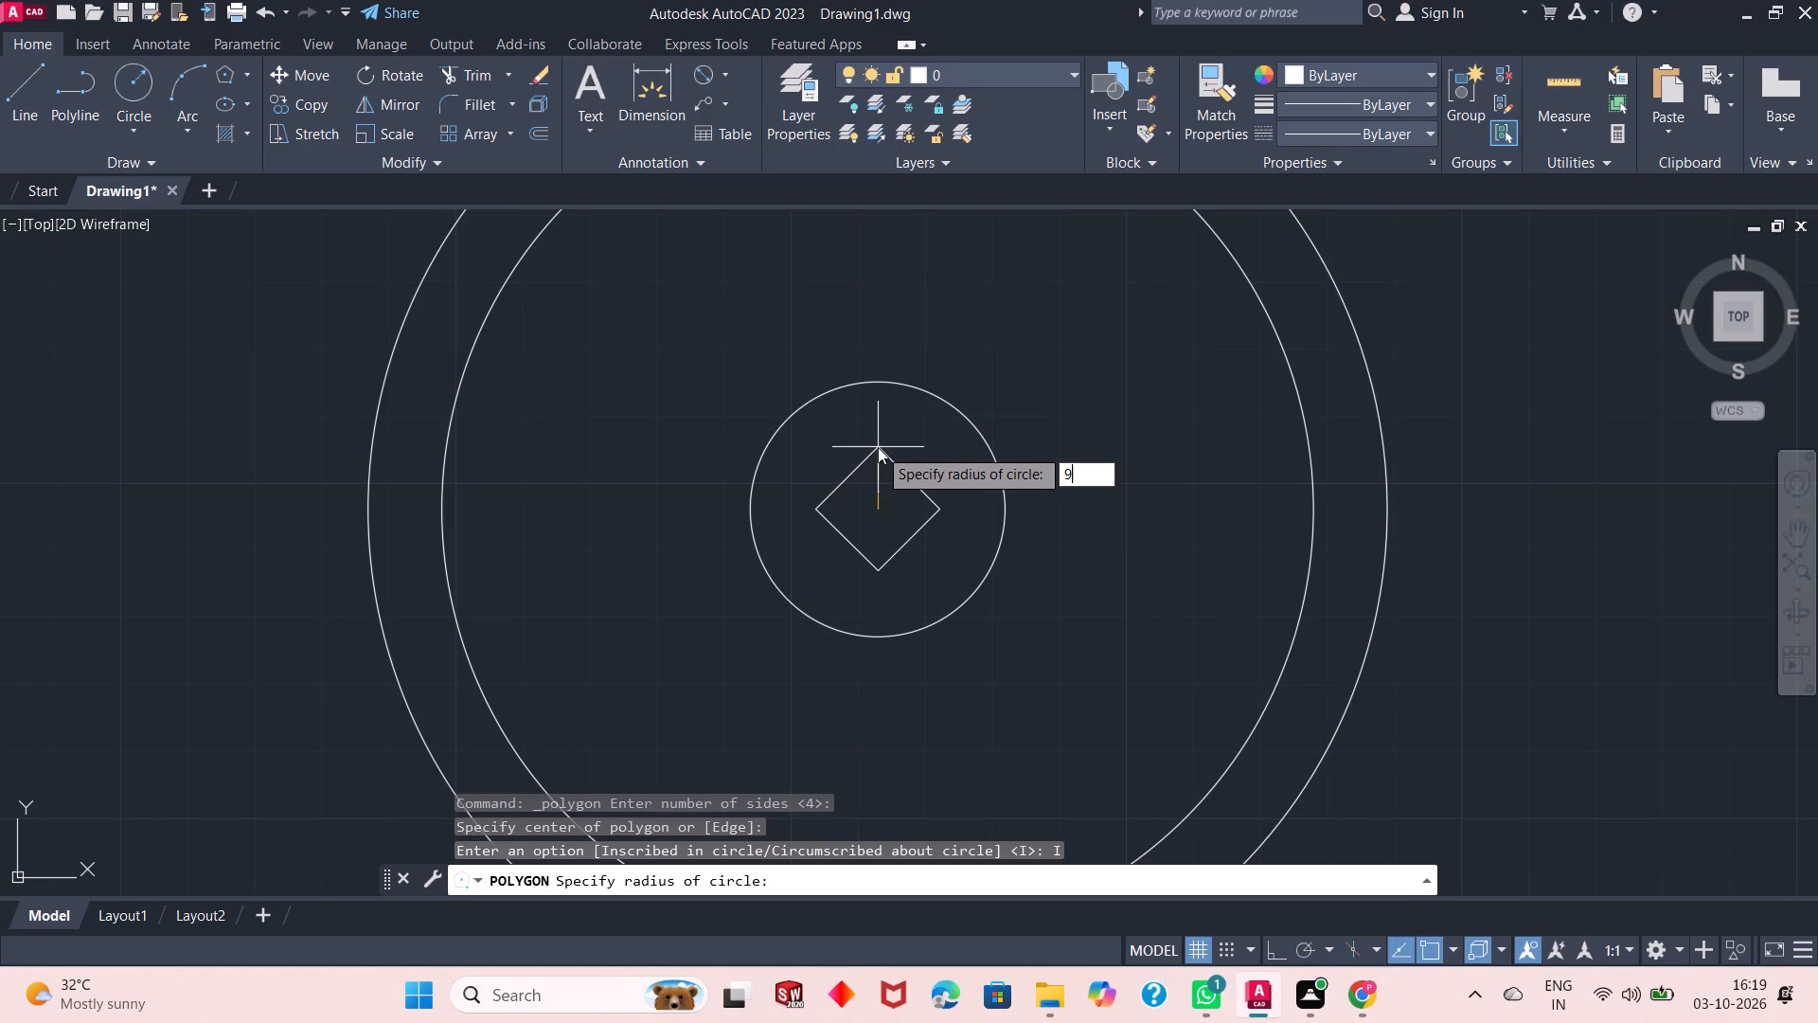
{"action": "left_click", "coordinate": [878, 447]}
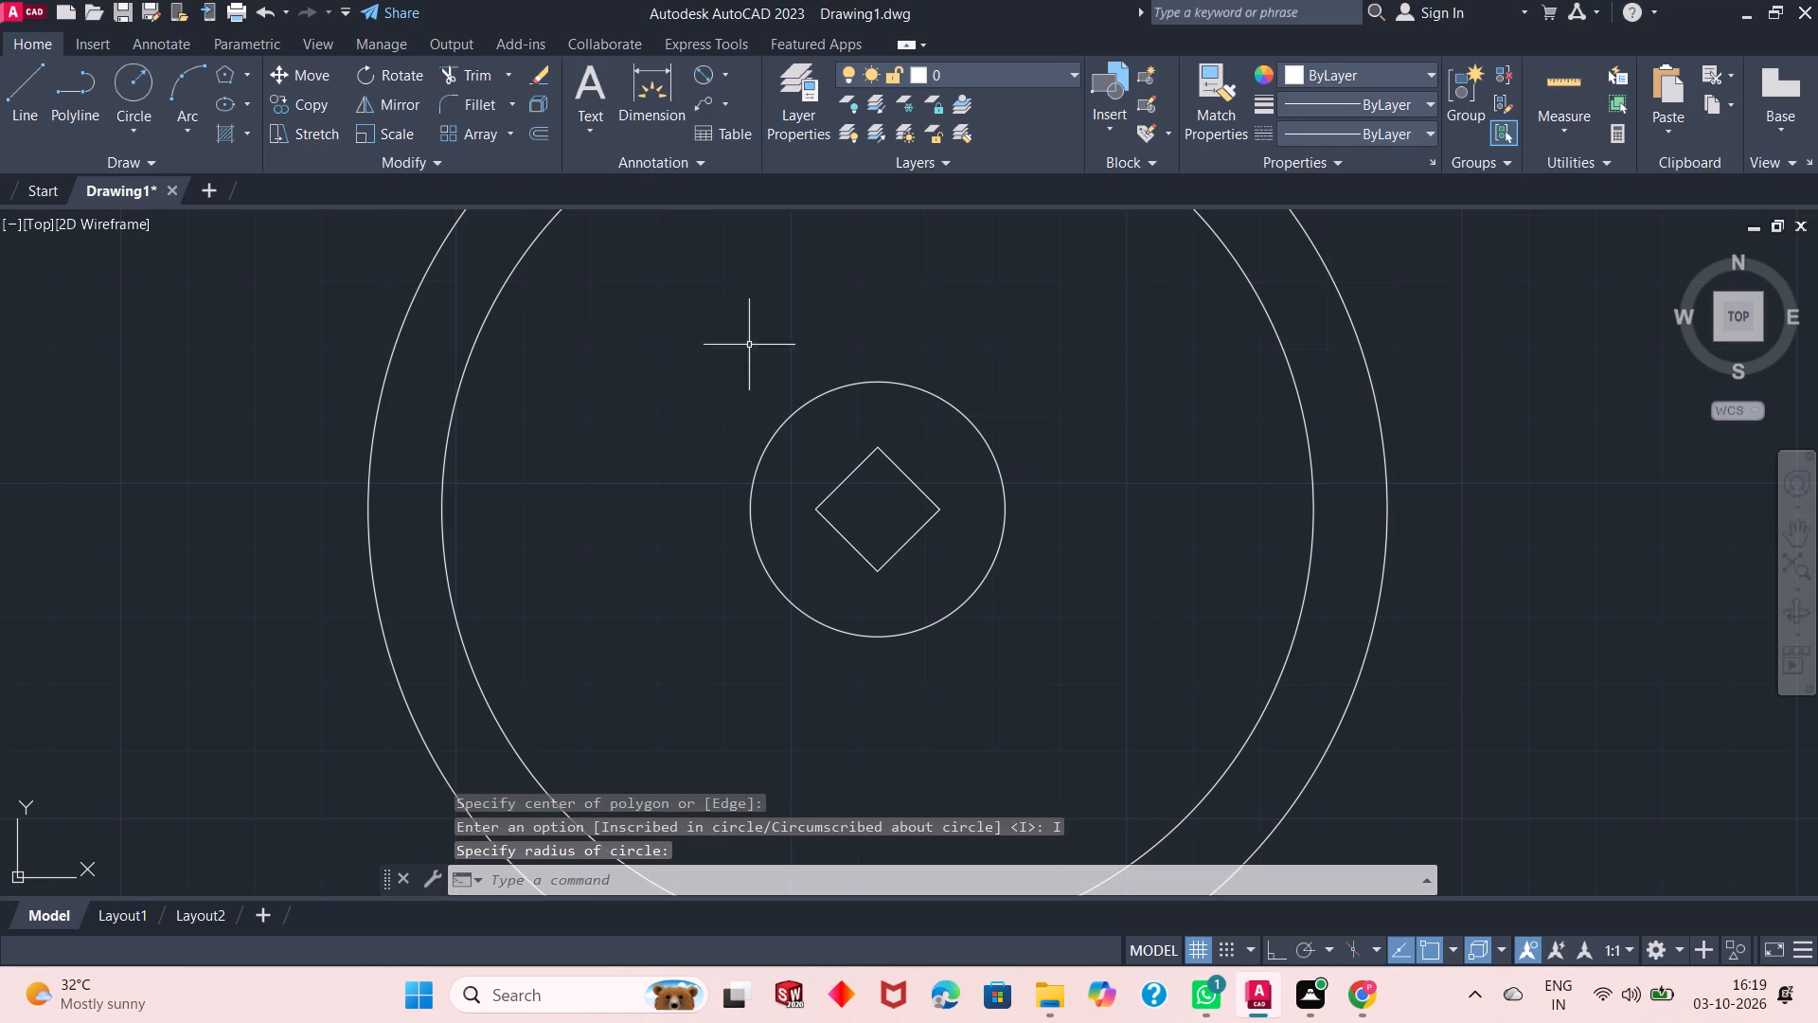
Check the diamond's vertical diagonal with a temporary line from its bottom vertex to its top vertex.
{"action": "left_click", "coordinate": [16, 88]}
{"action": "left_click", "coordinate": [879, 575]}
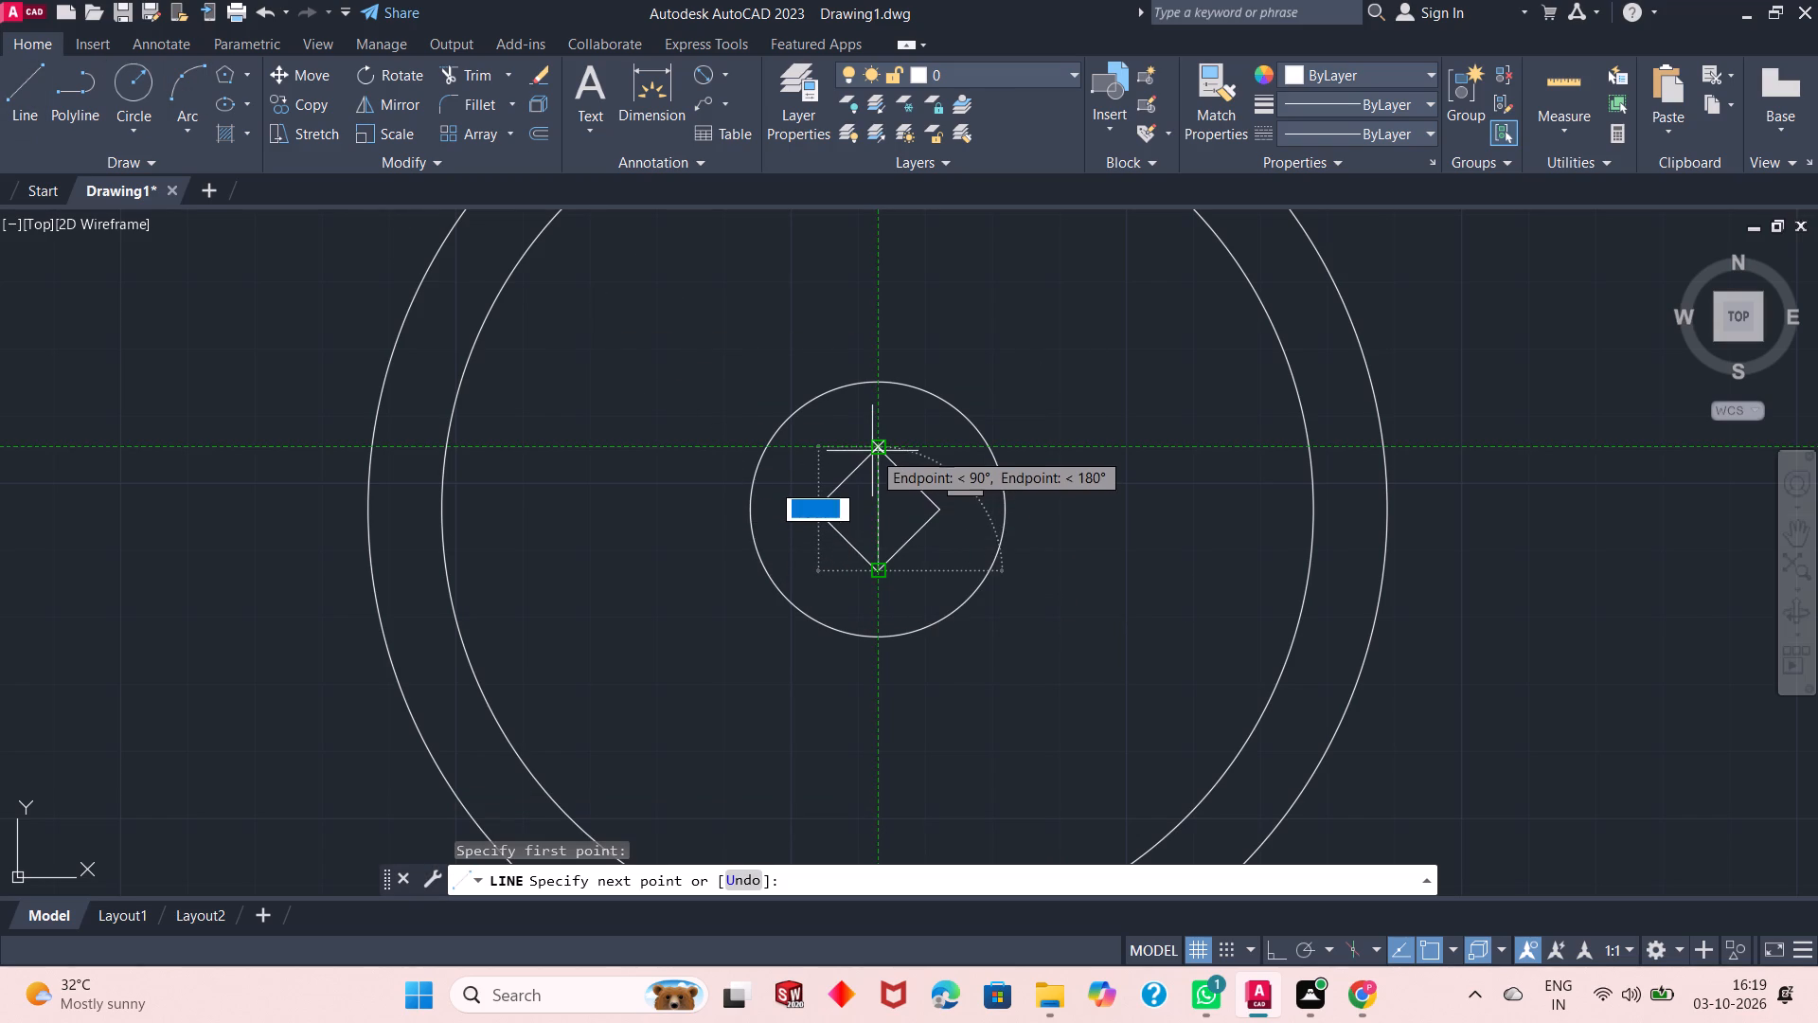
{"action": "key", "text": "Escape"}
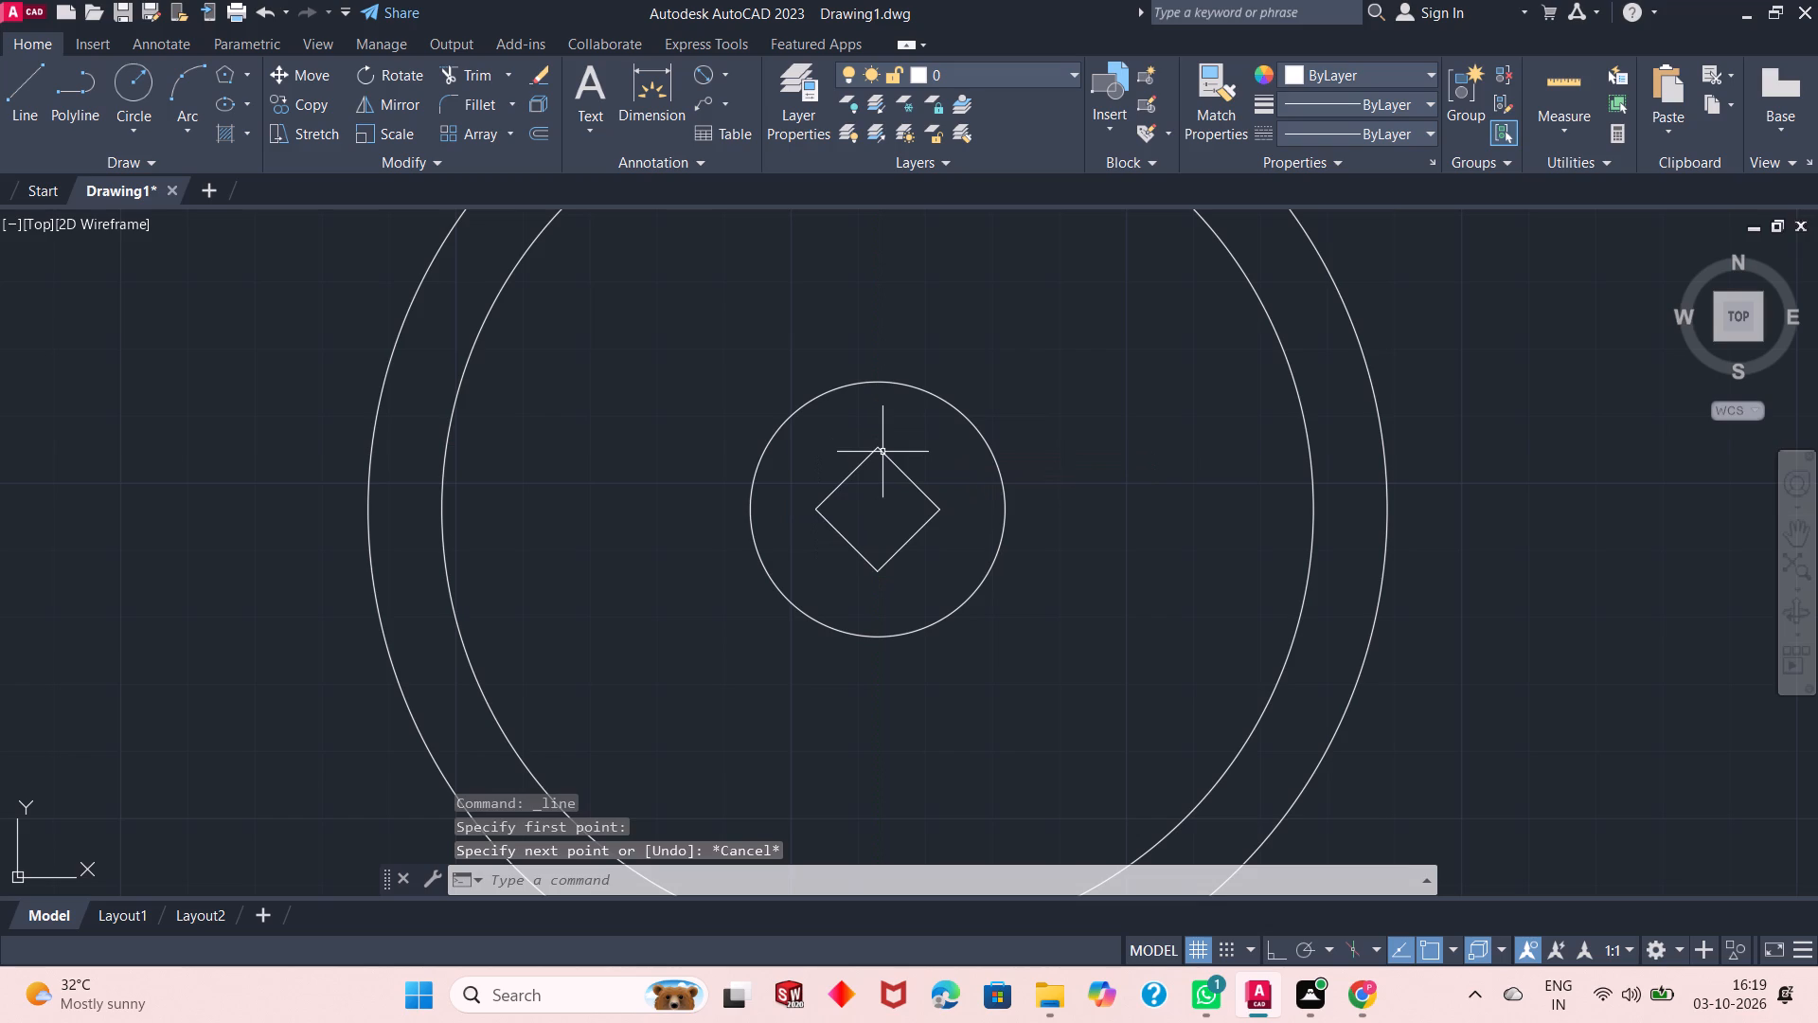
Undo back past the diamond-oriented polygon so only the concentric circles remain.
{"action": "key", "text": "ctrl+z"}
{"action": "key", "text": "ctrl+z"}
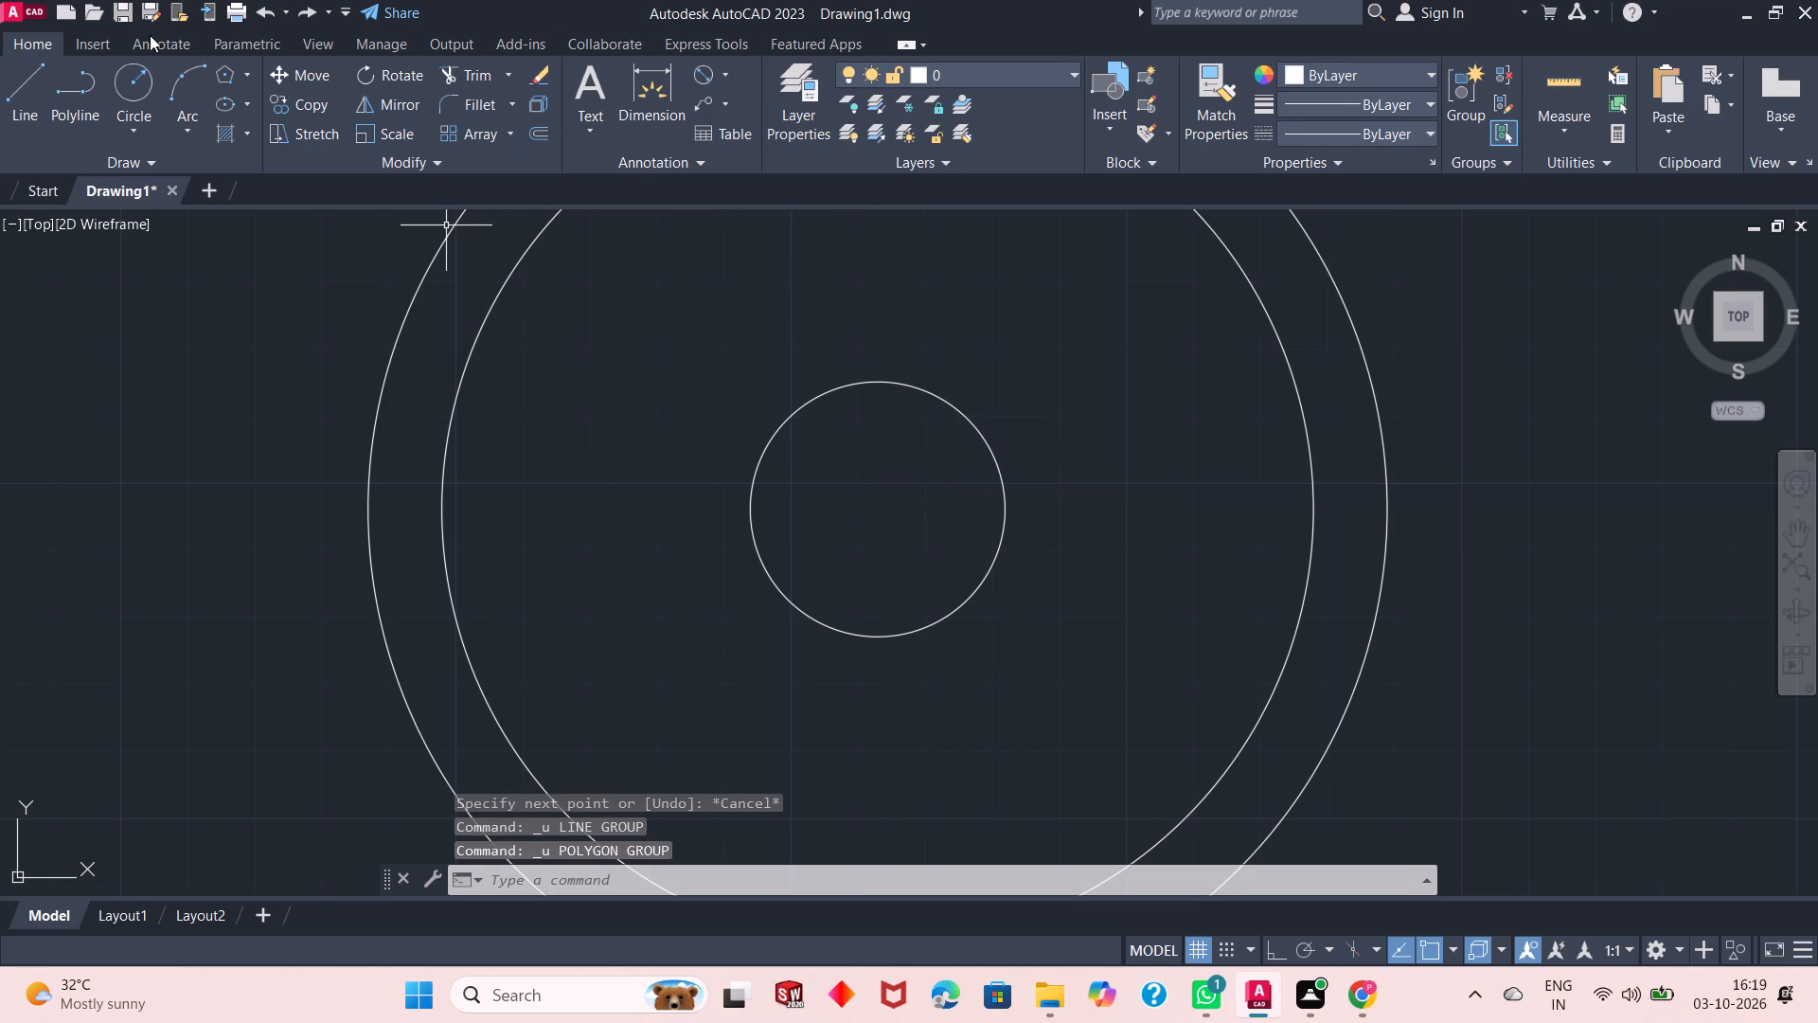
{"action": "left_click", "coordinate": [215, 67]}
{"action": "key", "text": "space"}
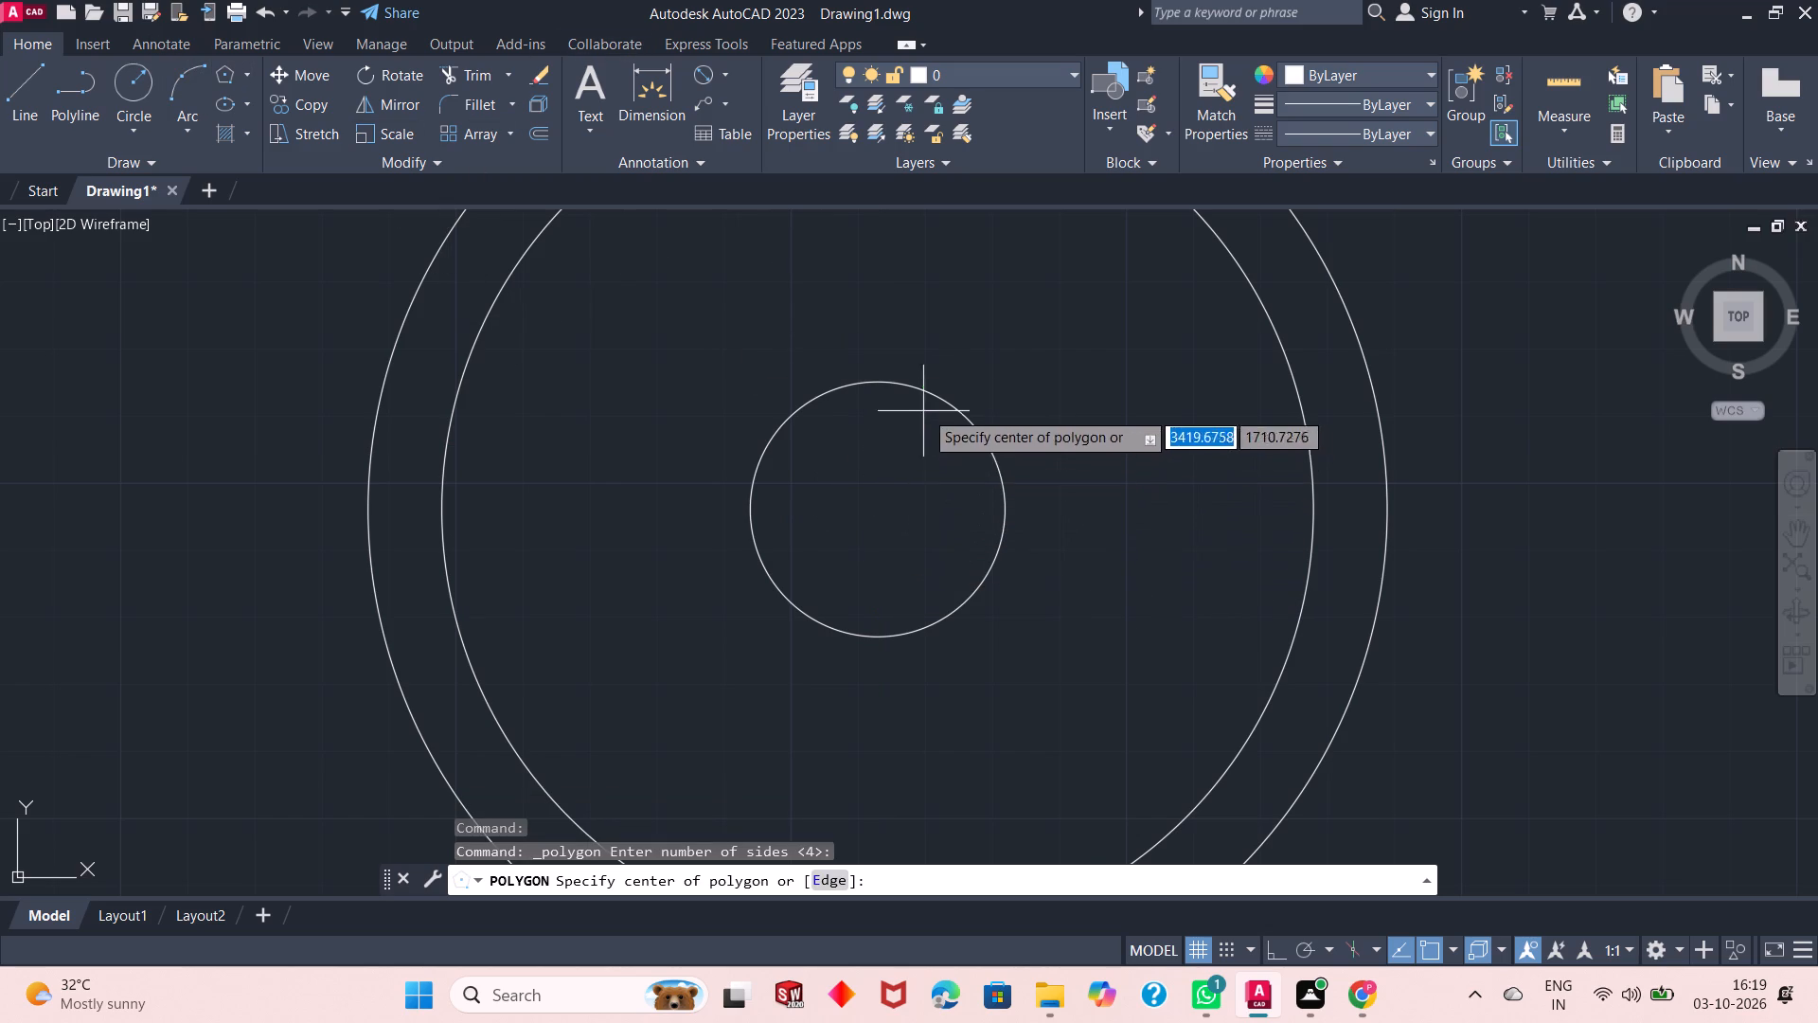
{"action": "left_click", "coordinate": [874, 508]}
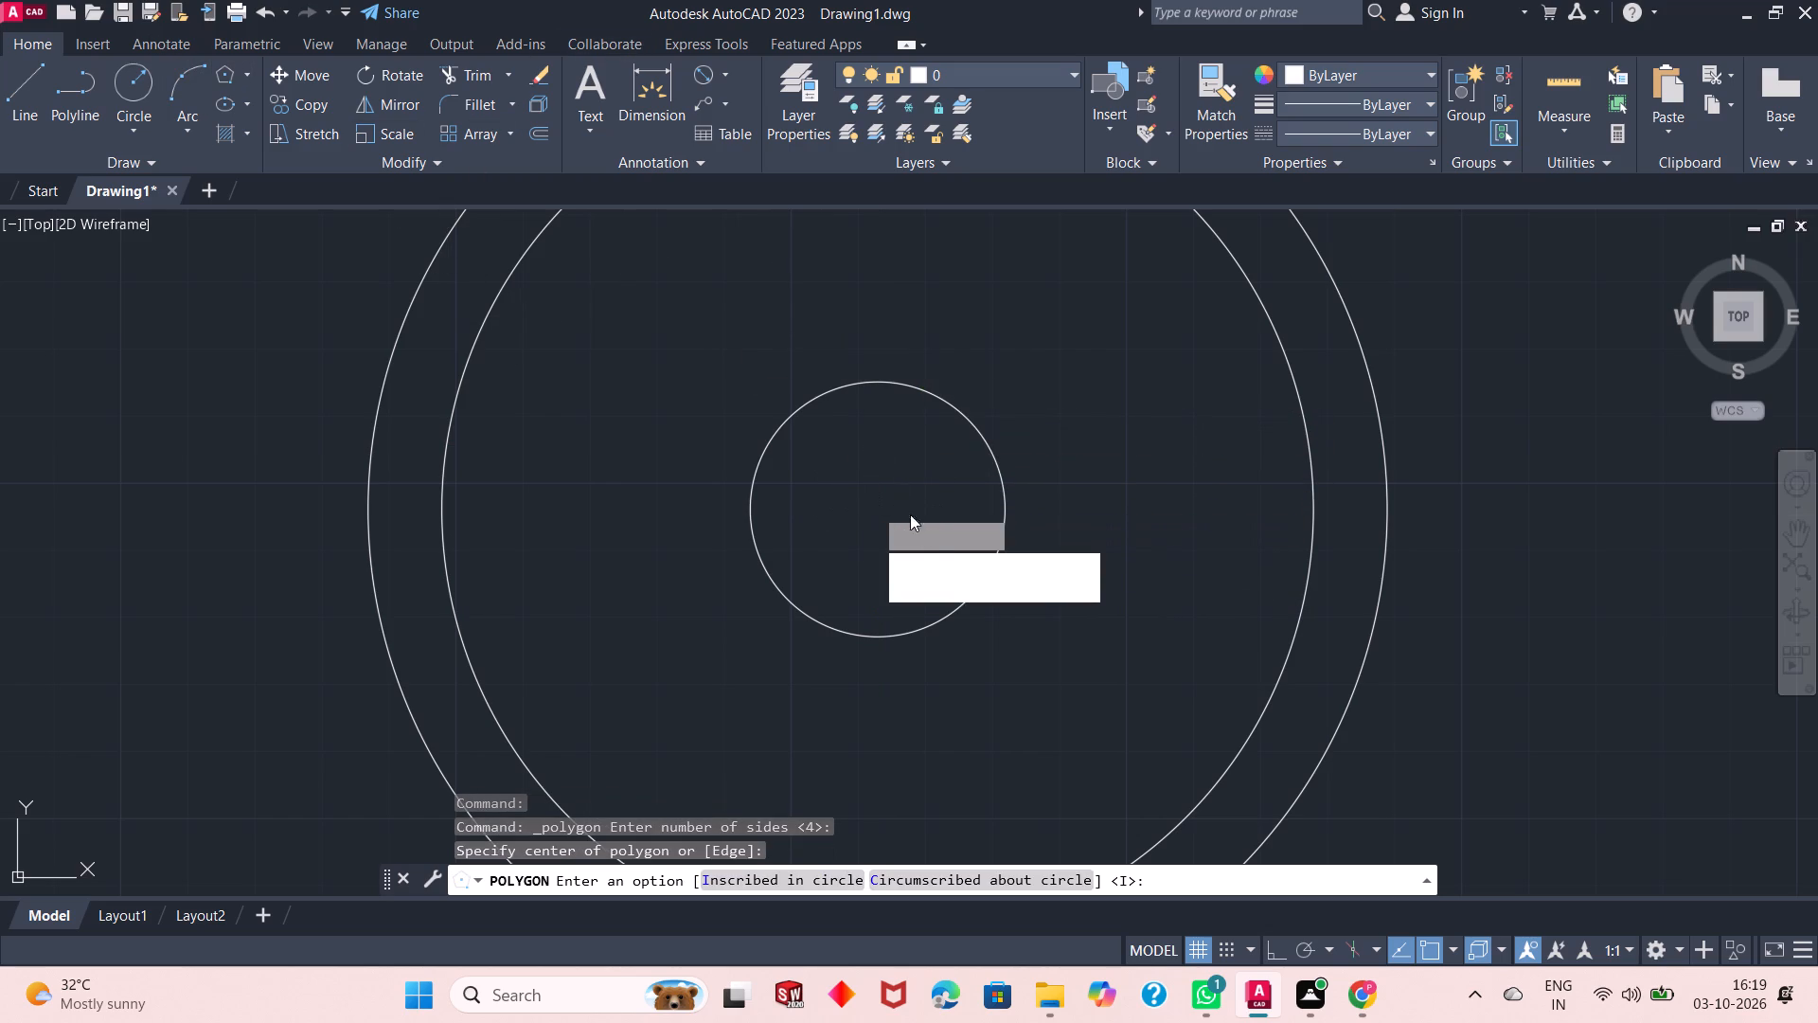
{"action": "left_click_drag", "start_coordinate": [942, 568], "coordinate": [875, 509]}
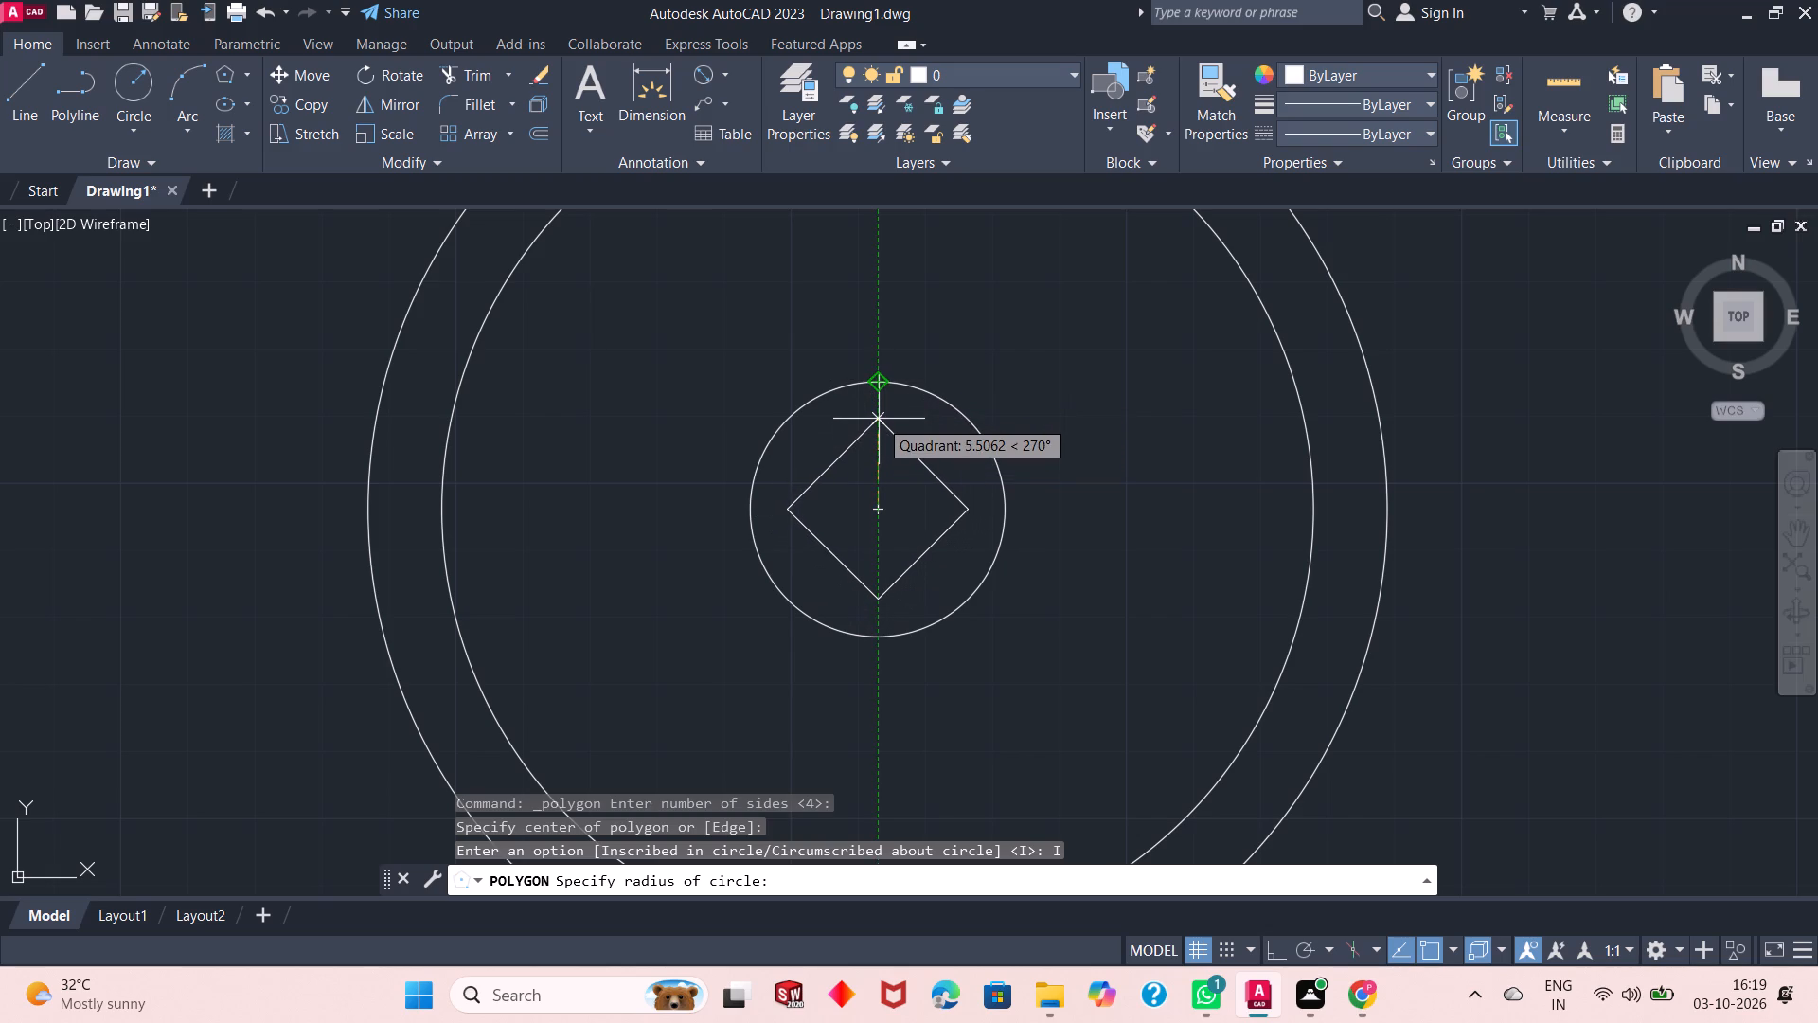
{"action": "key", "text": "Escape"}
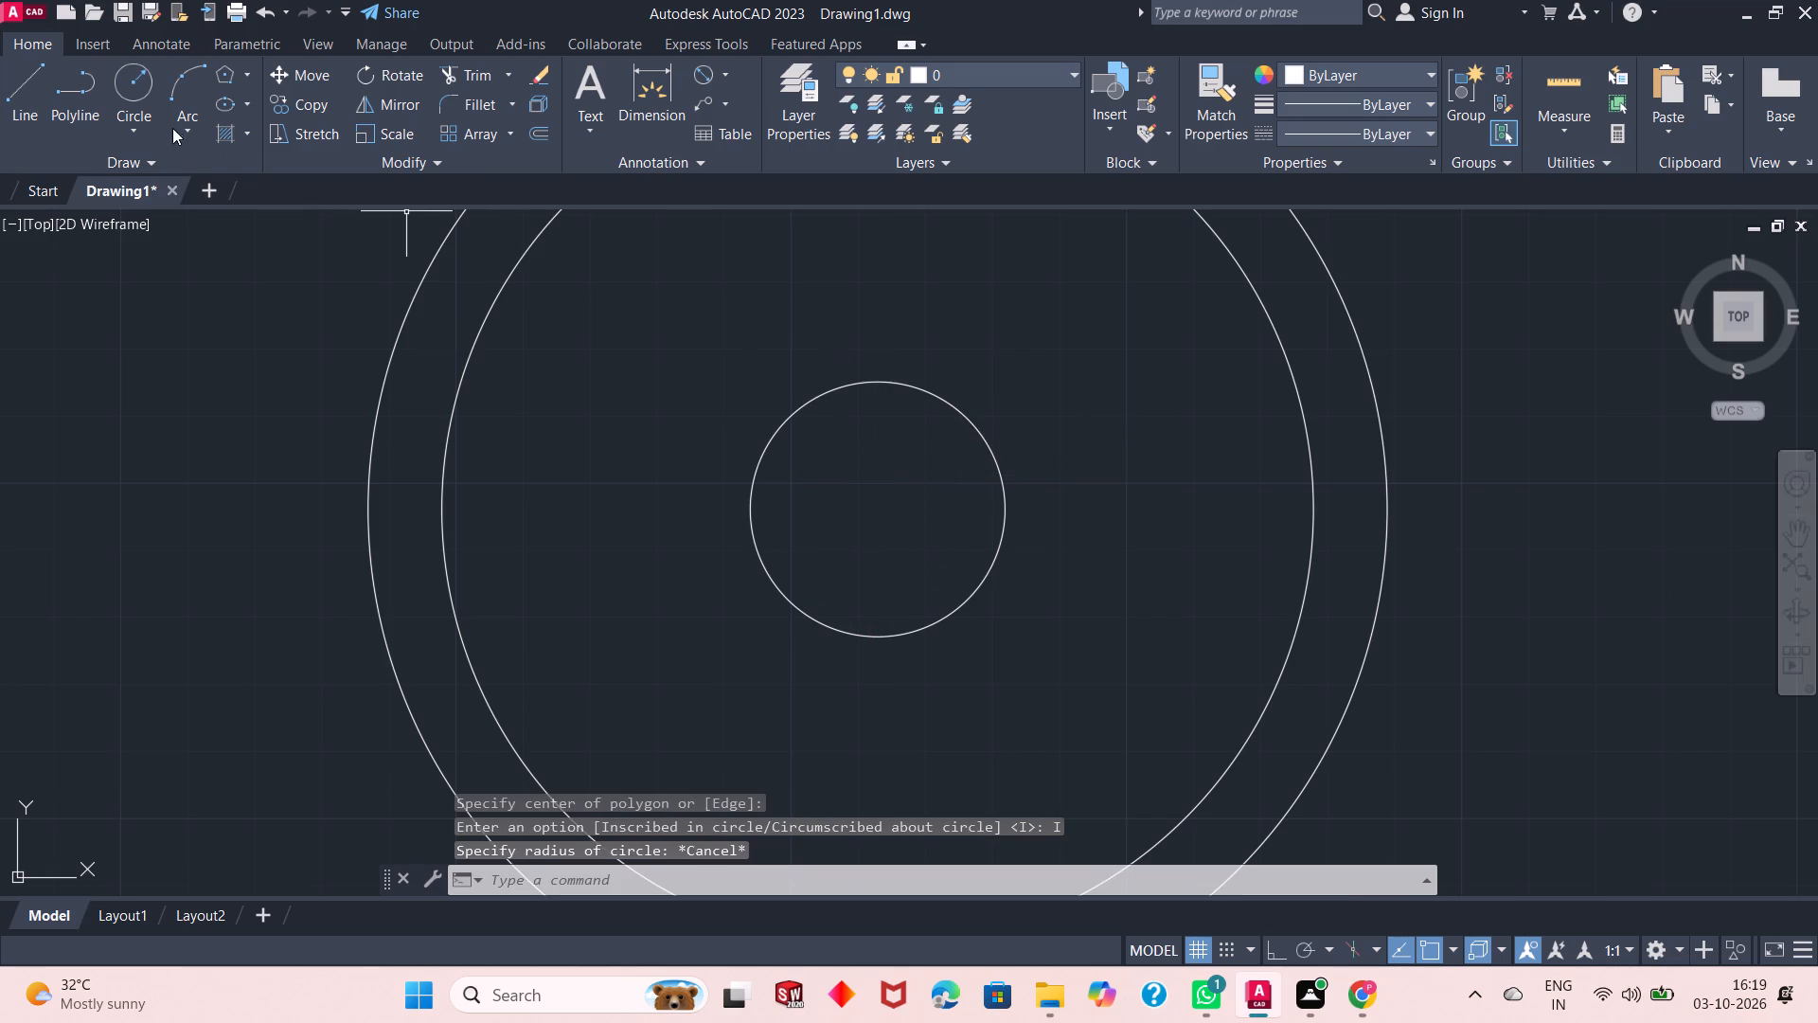
Draw a guide circle of radius 9 at the common centre.
{"action": "left_click", "coordinate": [141, 102]}
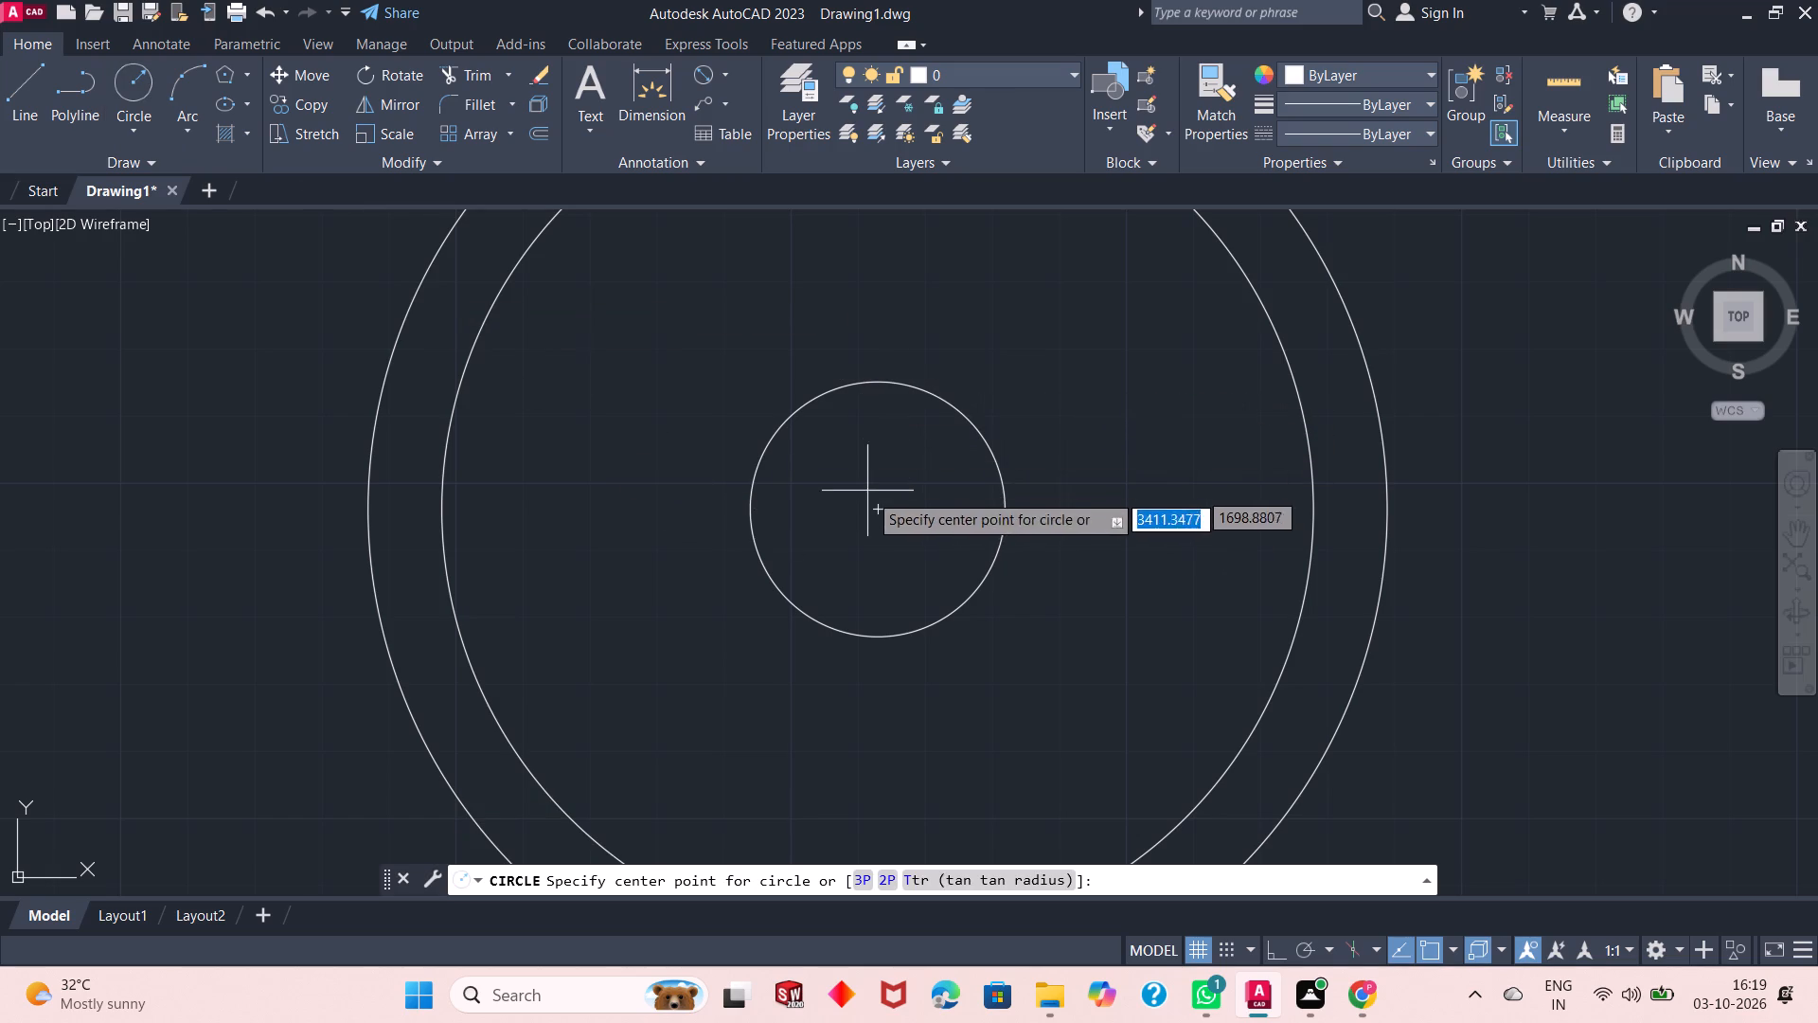
{"action": "left_click", "coordinate": [882, 512]}
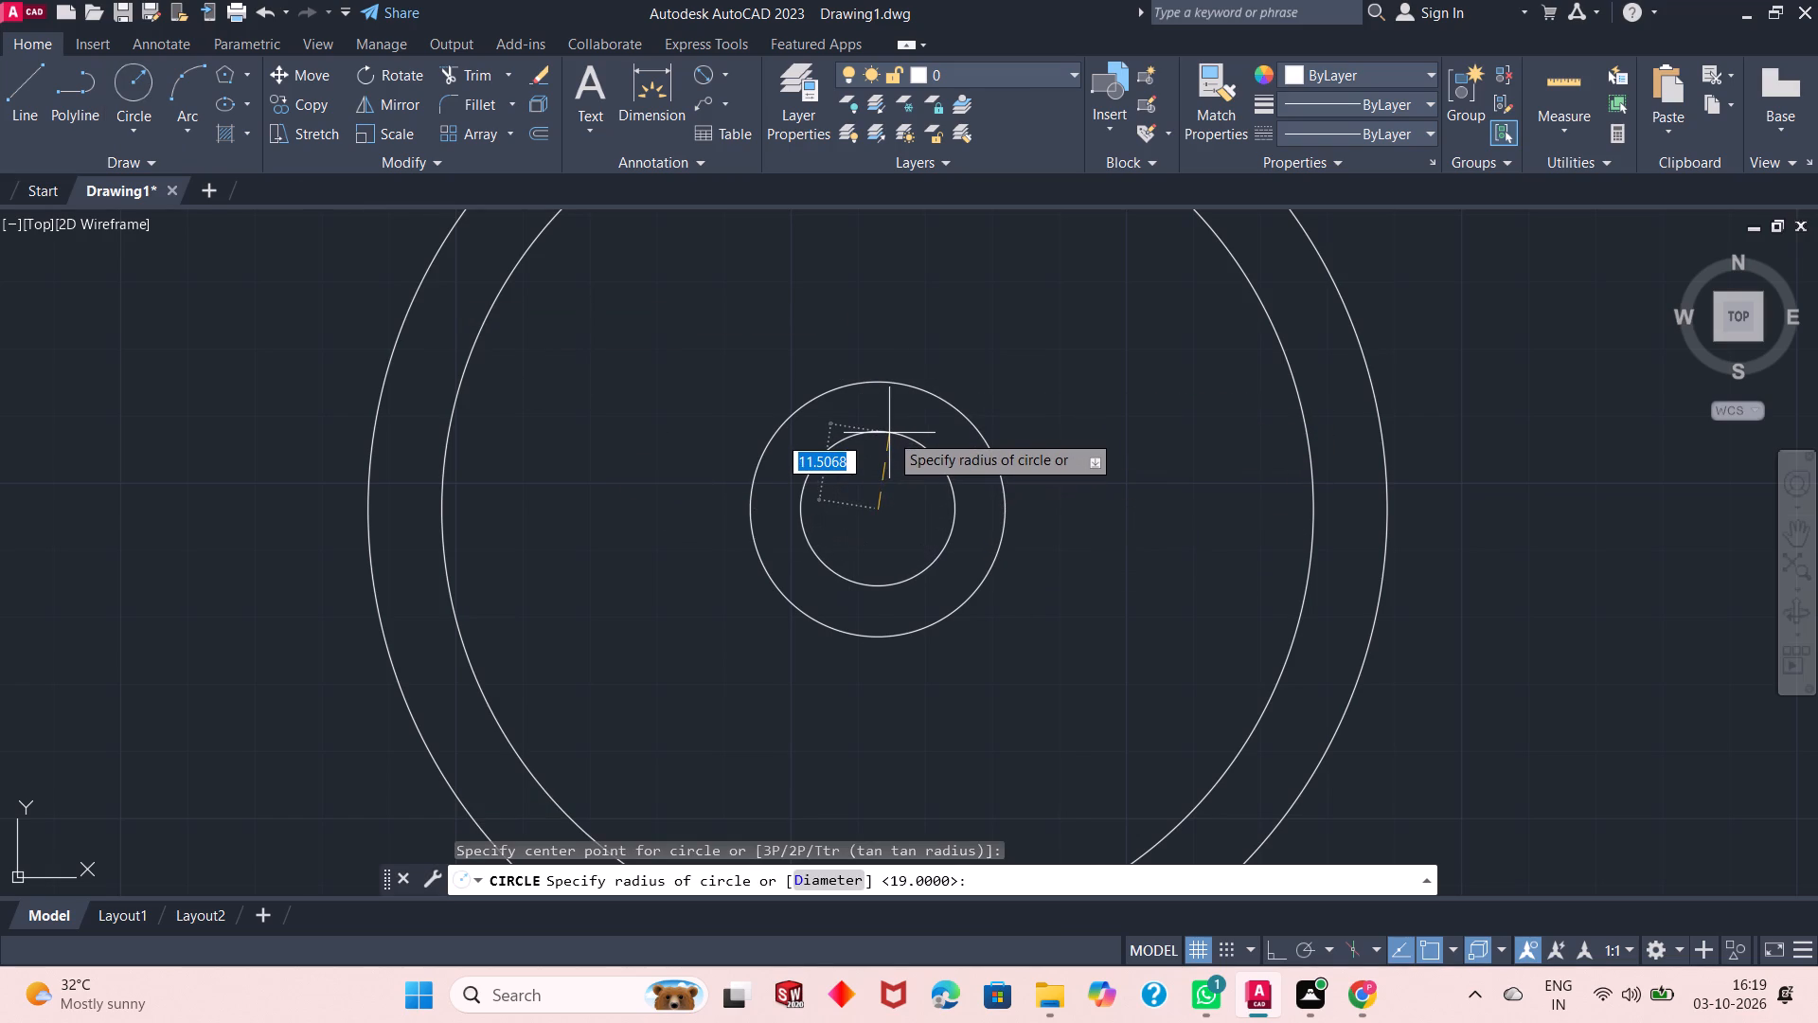
{"action": "key", "text": "8"}
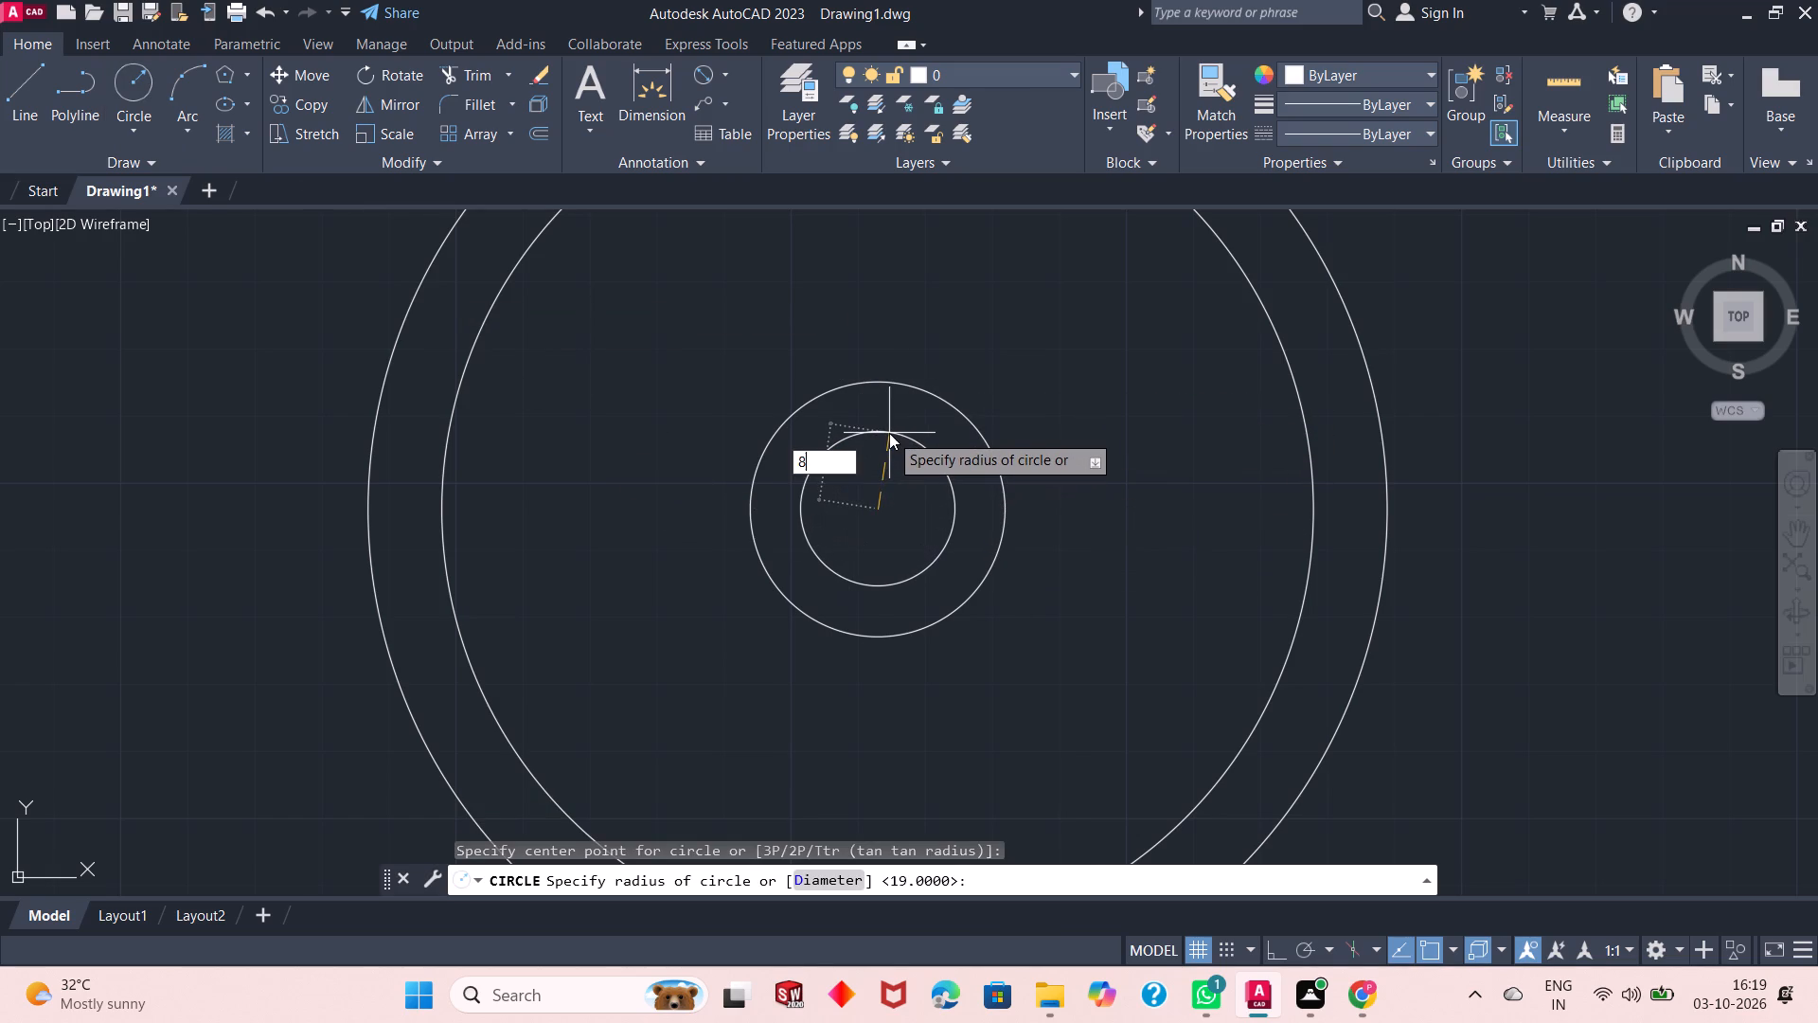
{"action": "key", "text": "BackSpace"}
{"action": "key", "text": "9"}
{"action": "key", "text": "Return"}
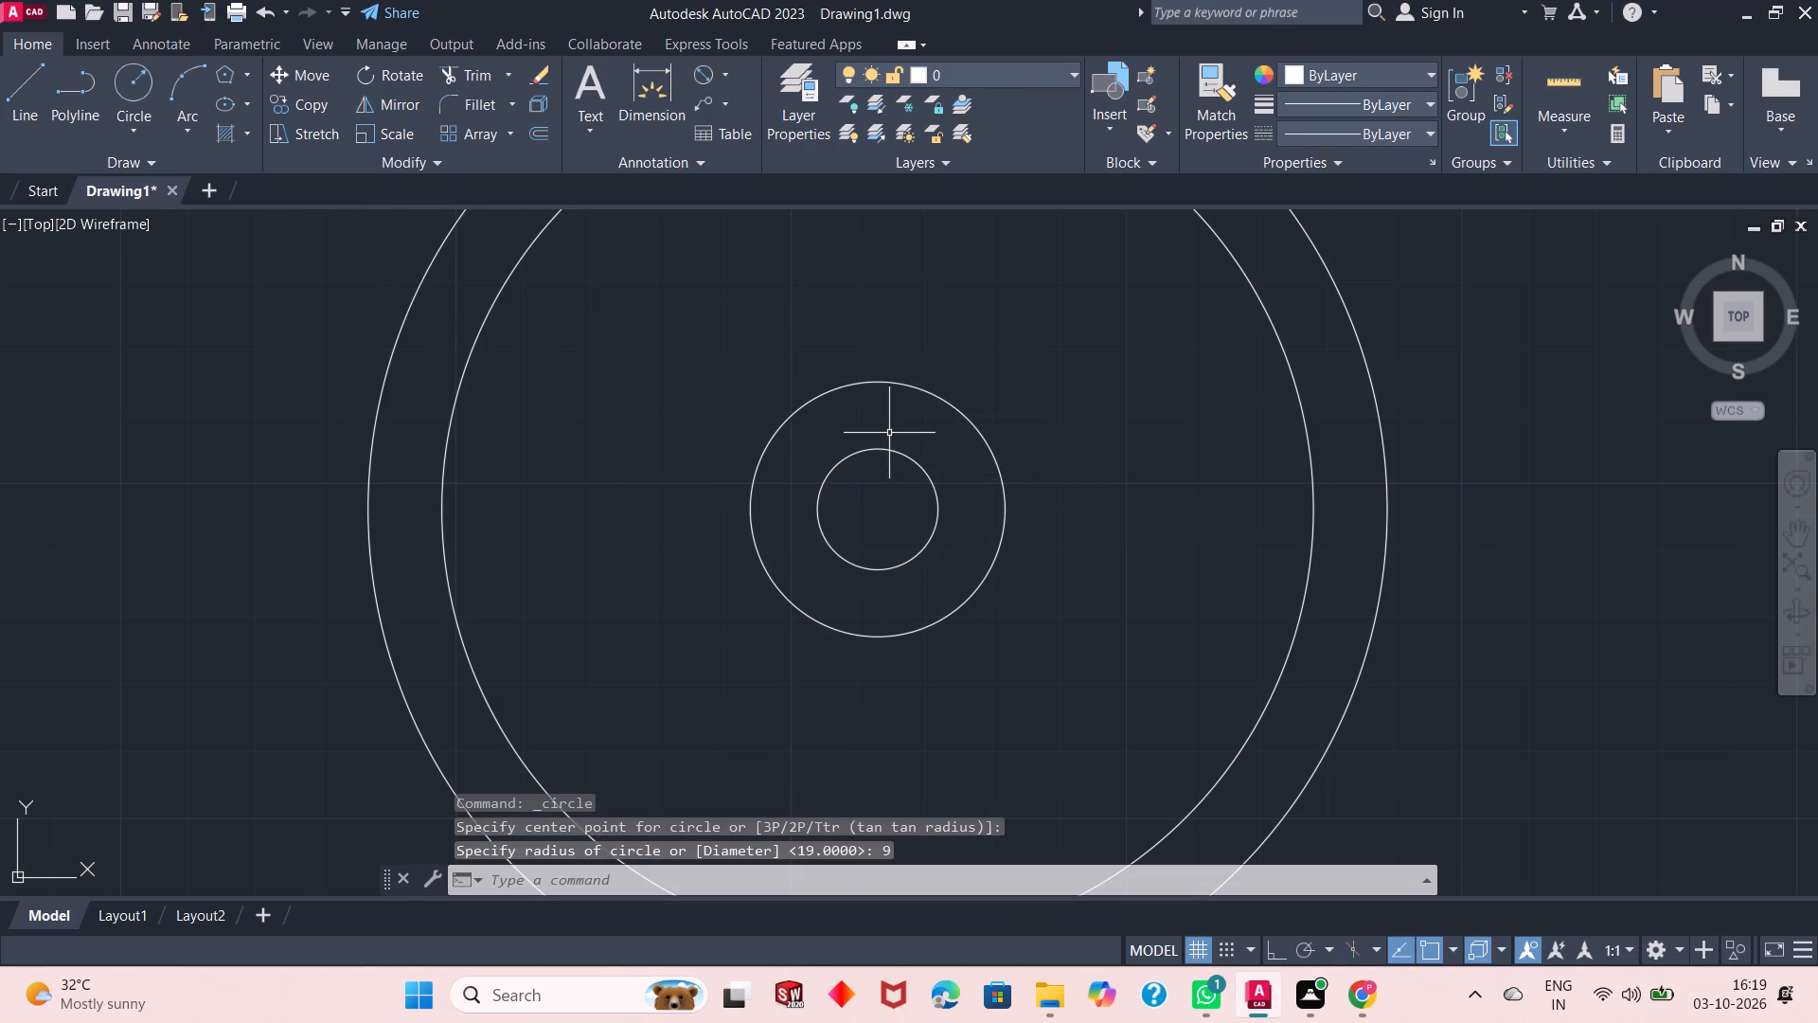
Draw a four-sided polygon at the common centre, inscribed in the radius 9 circle with a vertex on its top quadrant.
{"action": "left_click", "coordinate": [227, 77]}
{"action": "key", "text": "space"}
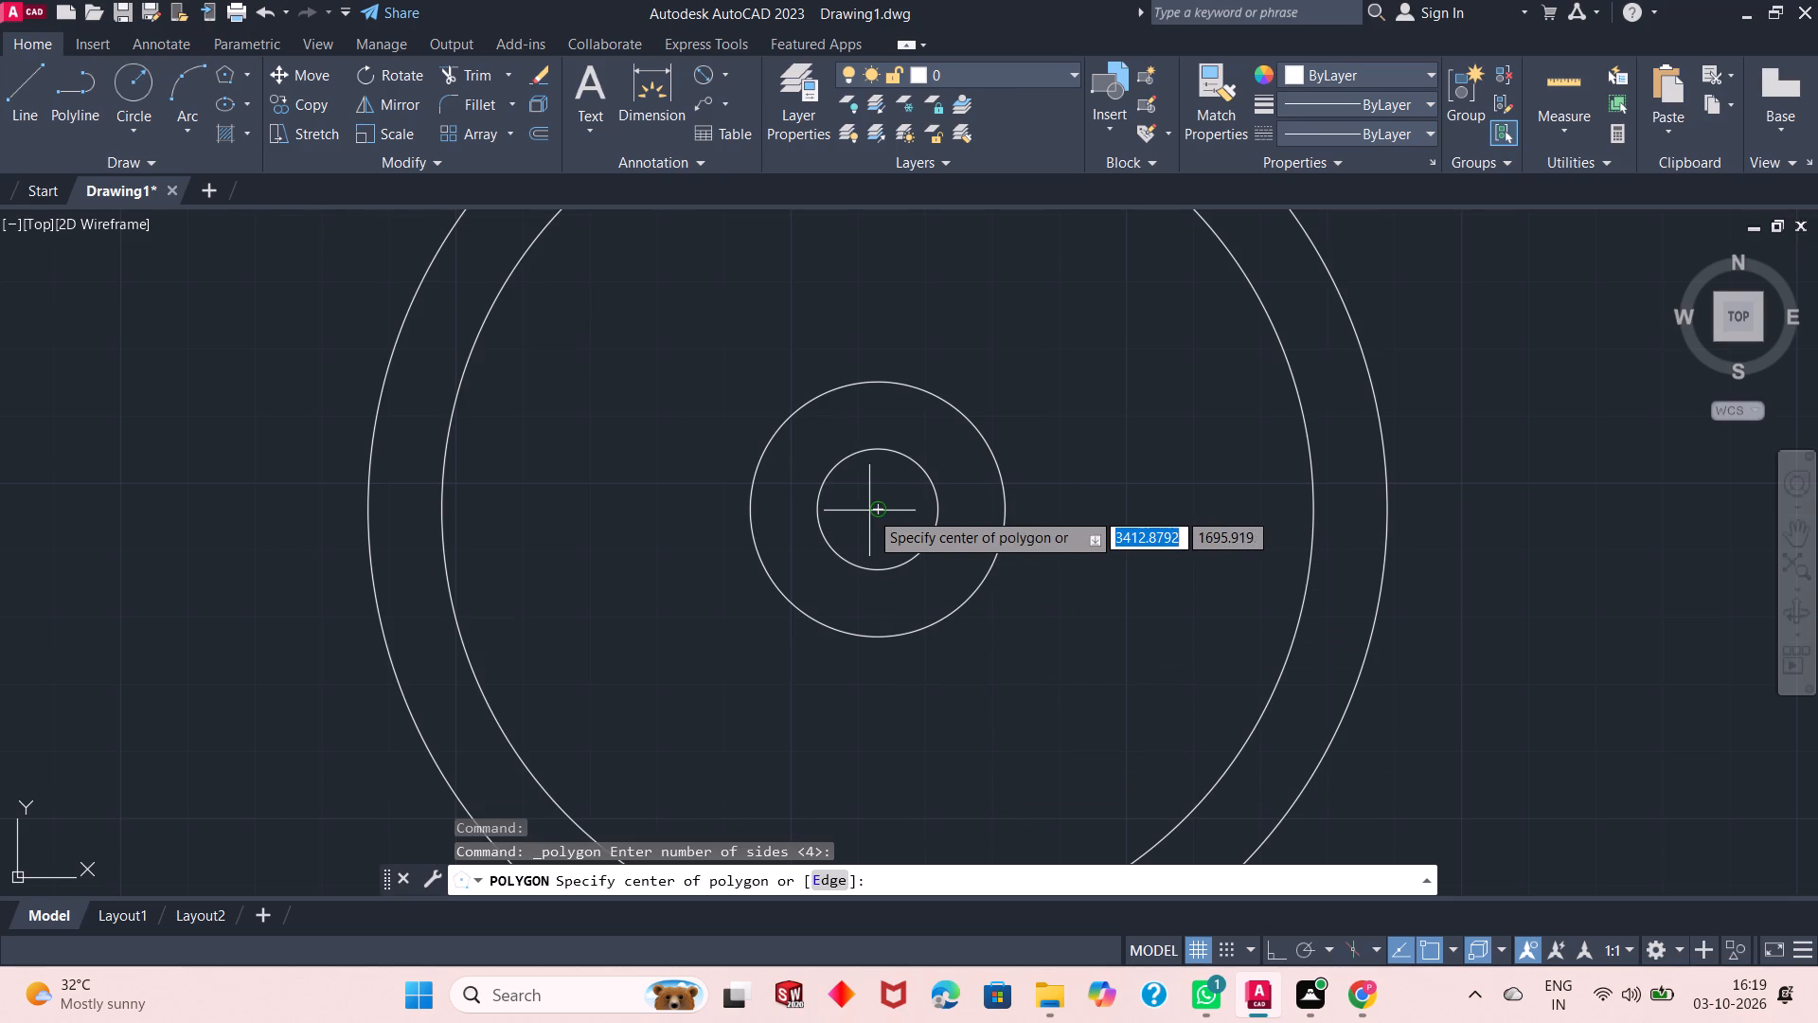
{"action": "left_click", "coordinate": [875, 509]}
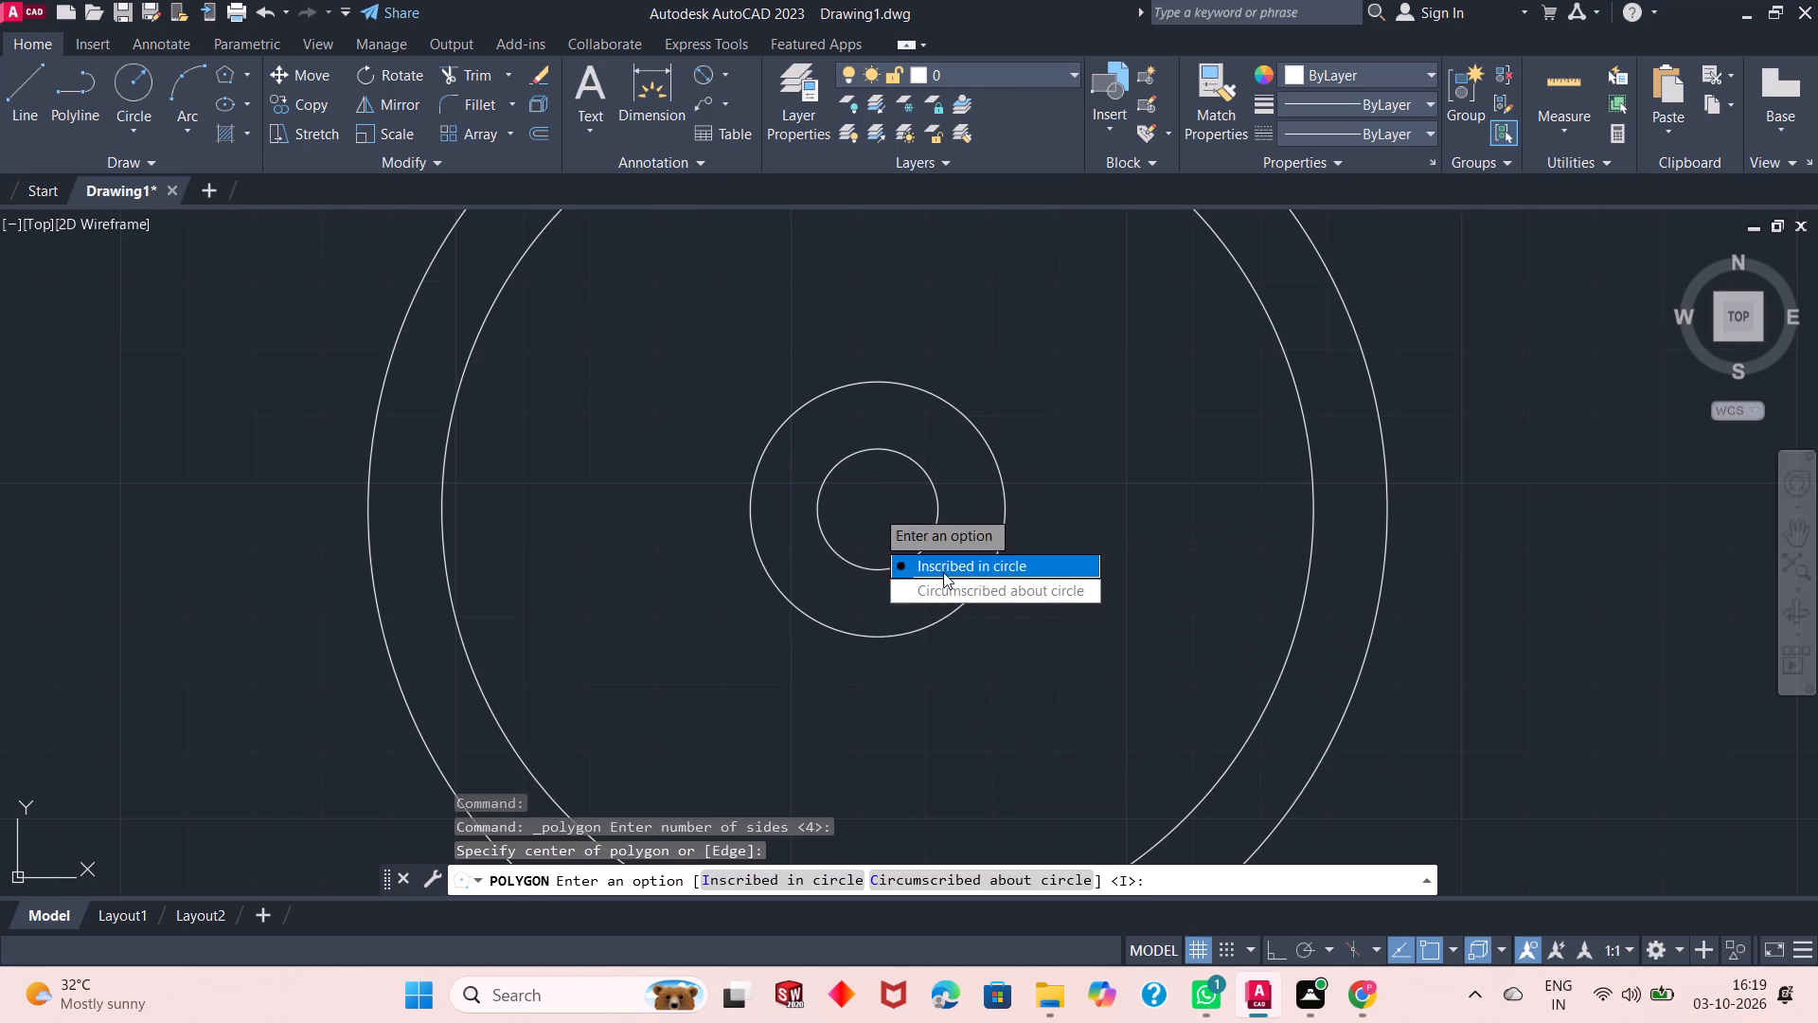
{"action": "left_click_drag", "start_coordinate": [943, 574], "coordinate": [875, 509]}
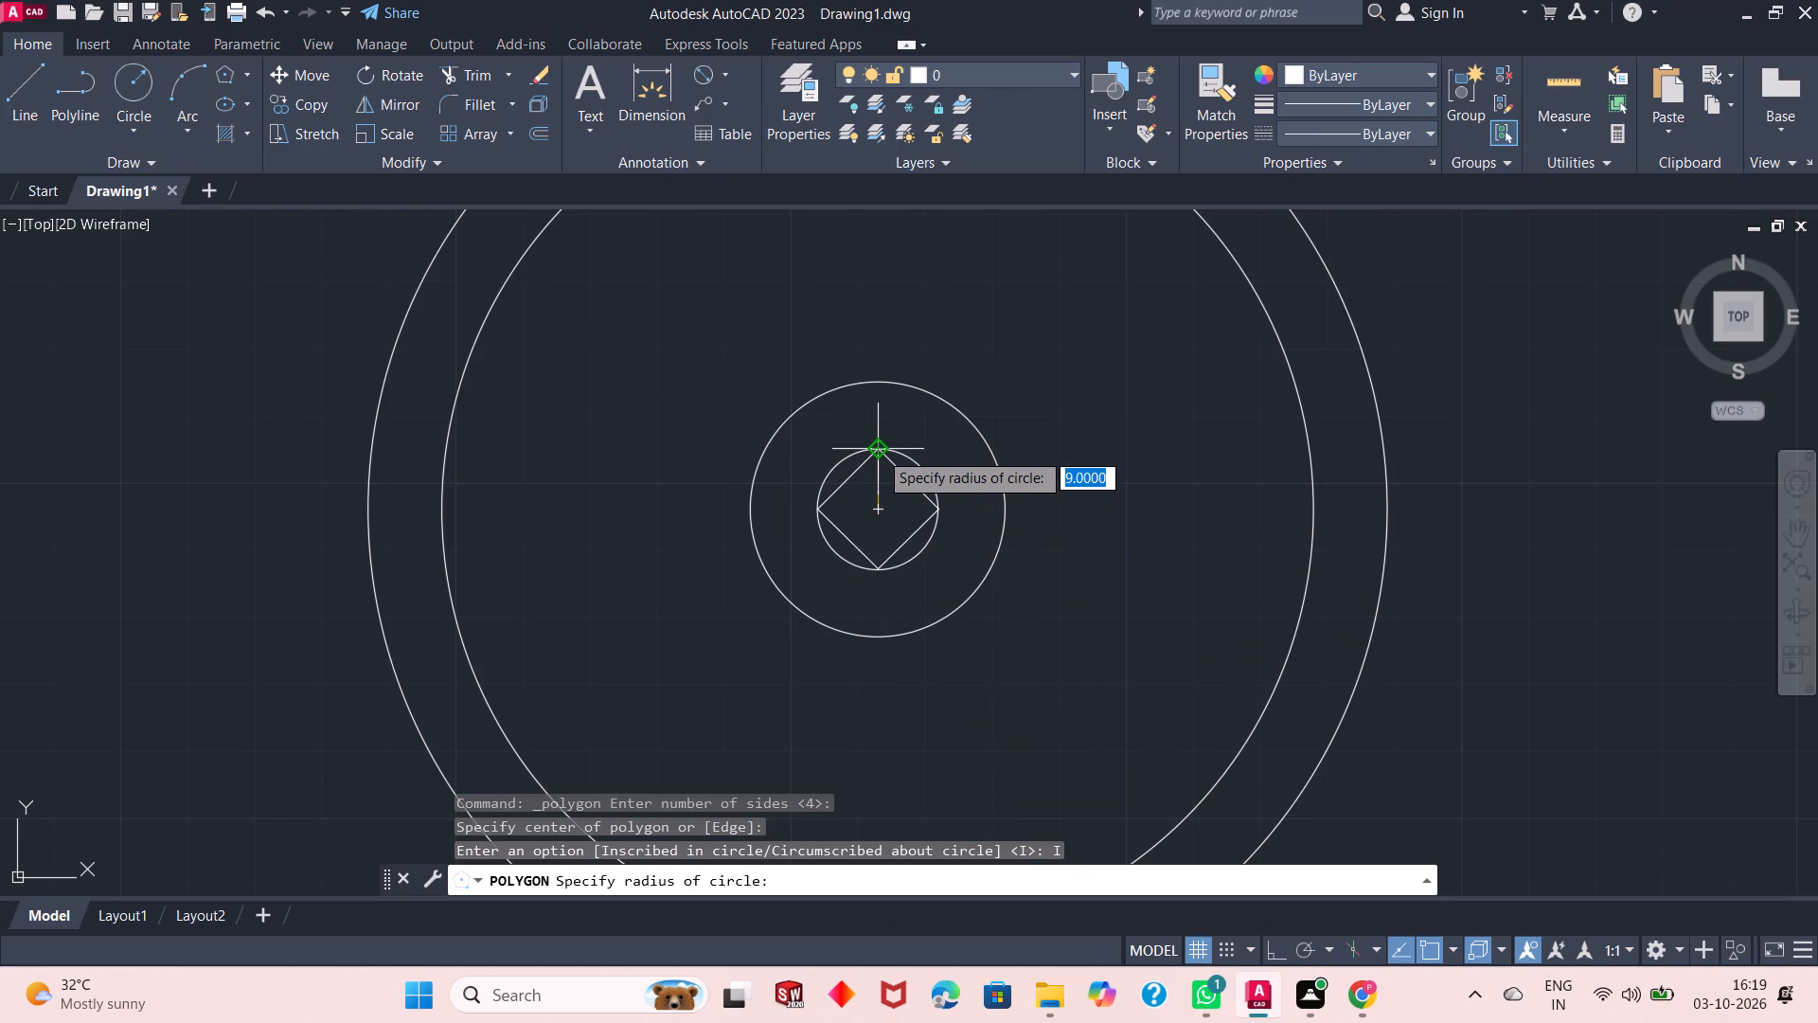
{"action": "double_click", "coordinate": [879, 451]}
{"action": "key", "text": "Escape"}
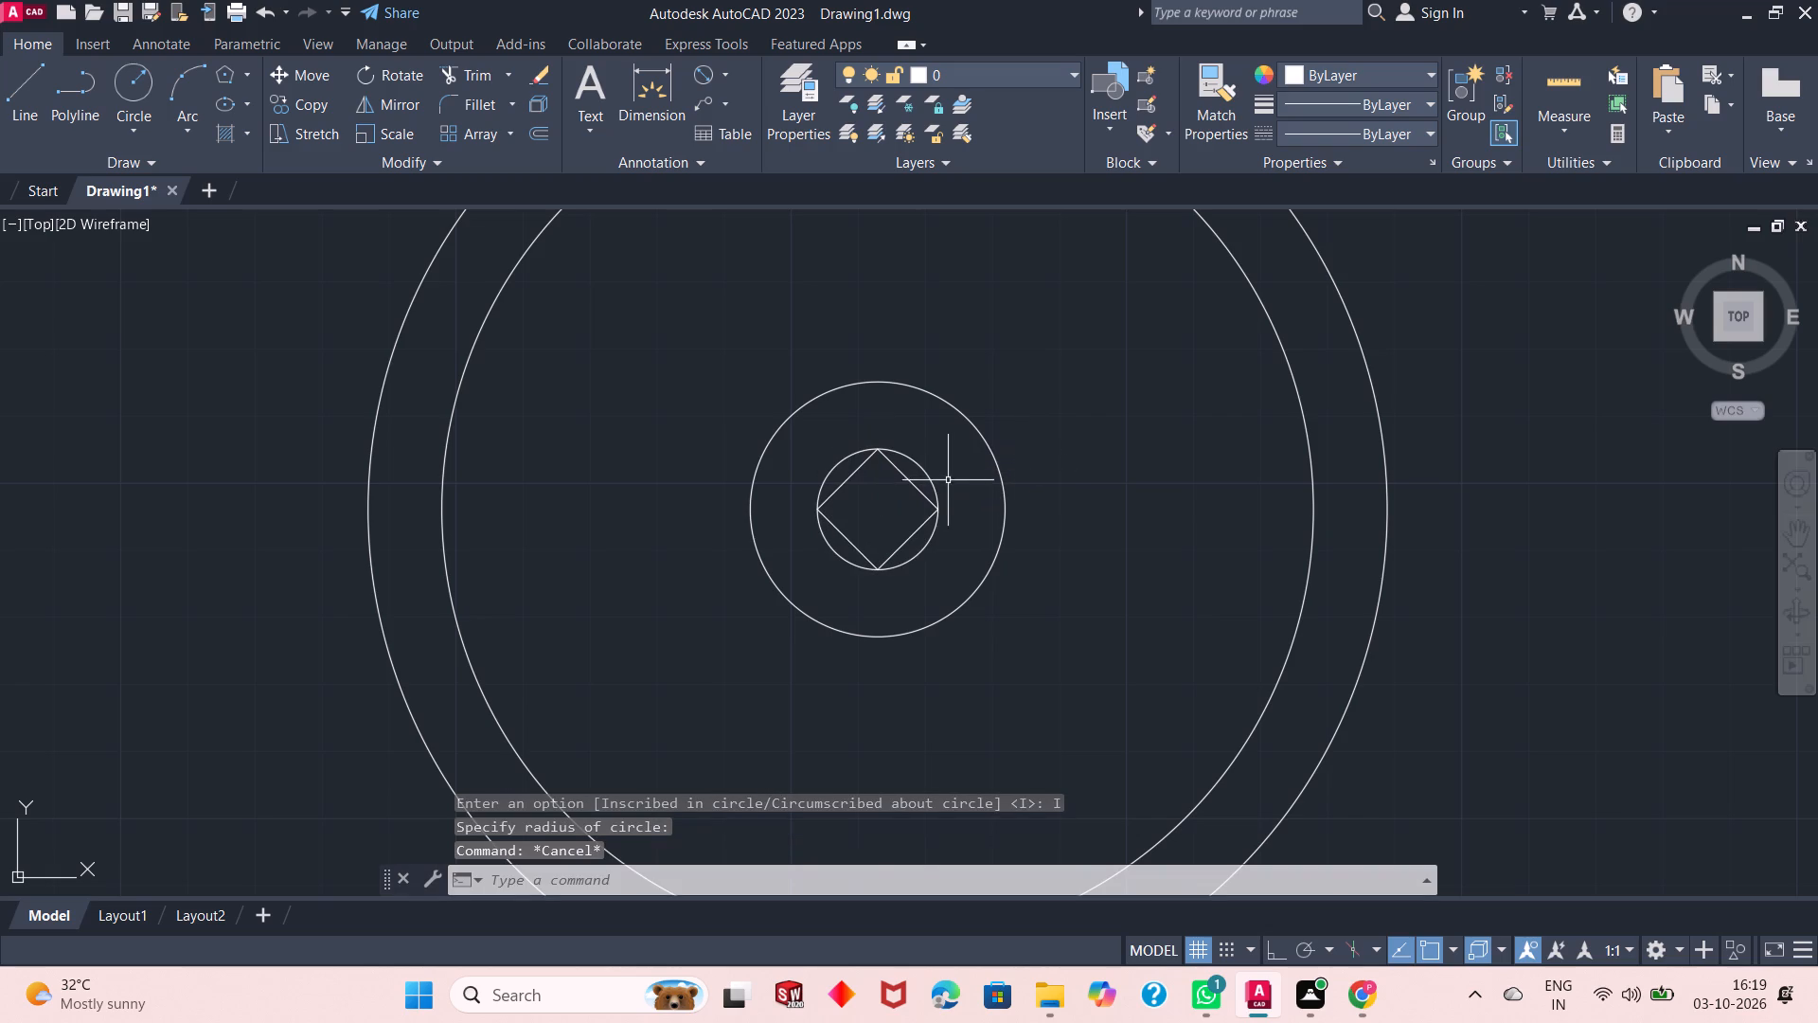
Erase the radius 9 guide circle around the diamond-oriented square.
{"action": "left_click", "coordinate": [935, 471]}
{"action": "left_click", "coordinate": [932, 477]}
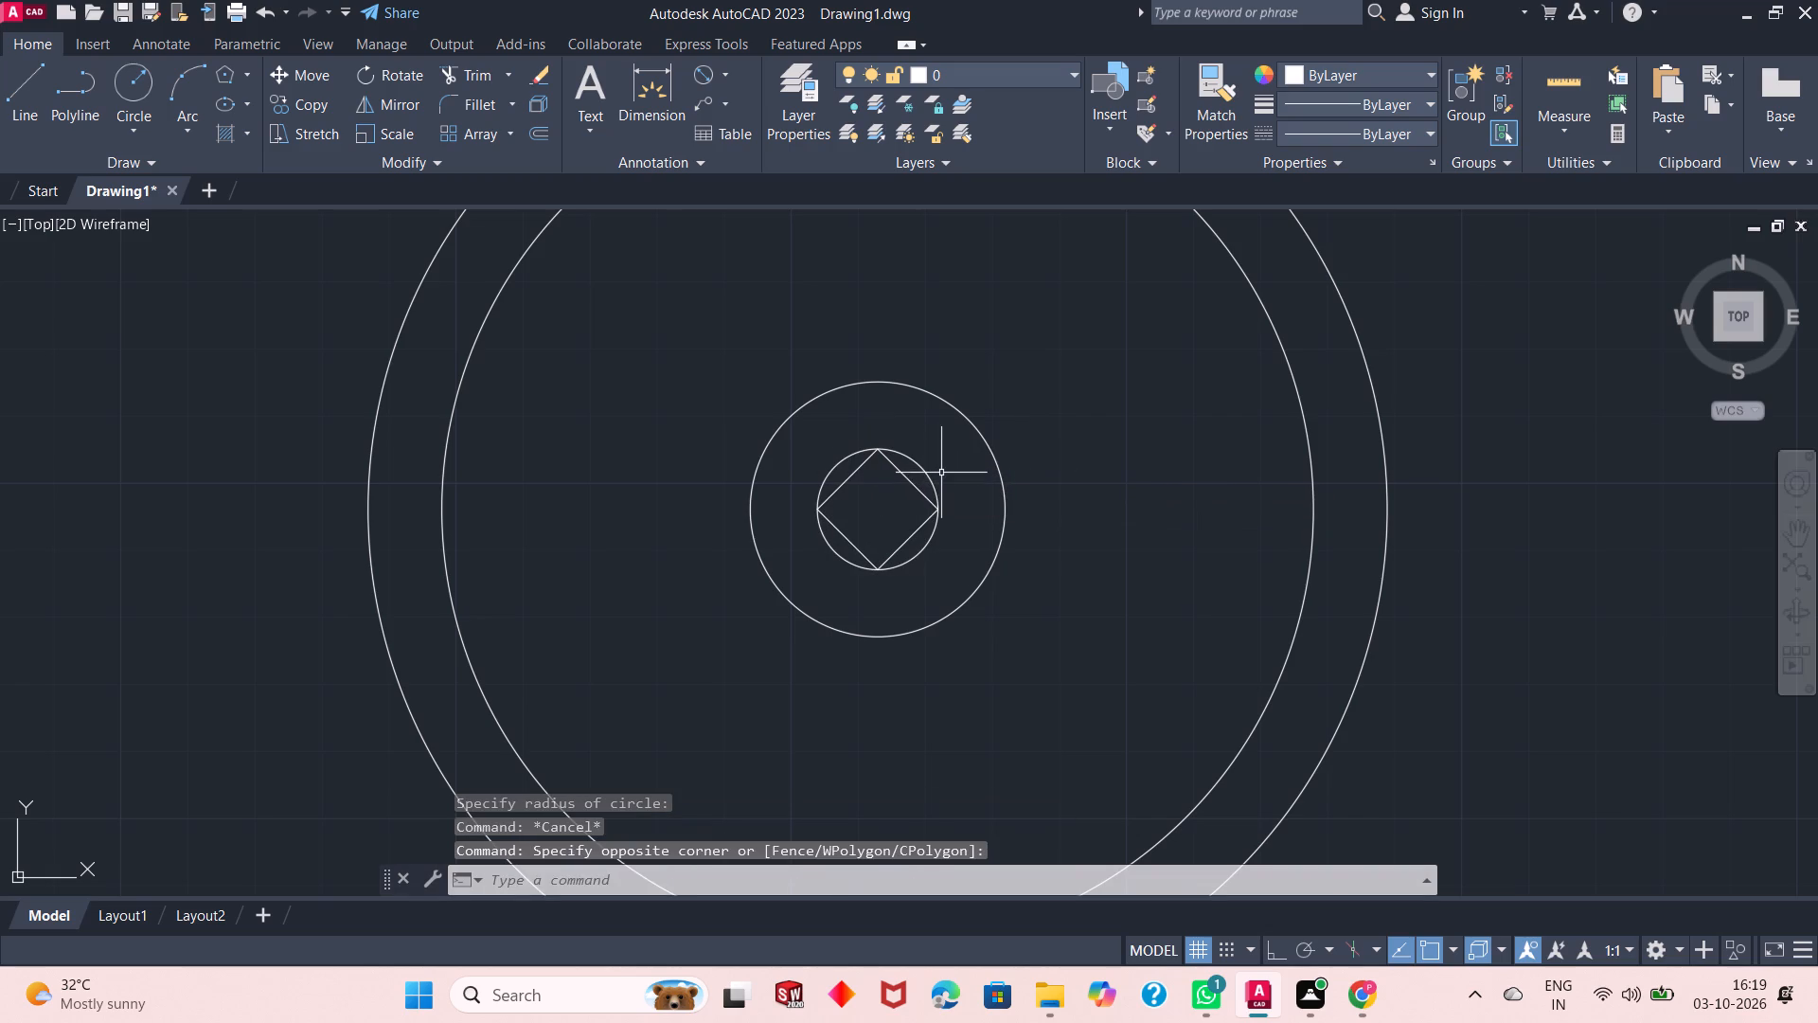
{"action": "left_click", "coordinate": [942, 472]}
{"action": "left_click", "coordinate": [927, 482]}
{"action": "right_click", "coordinate": [1075, 407]}
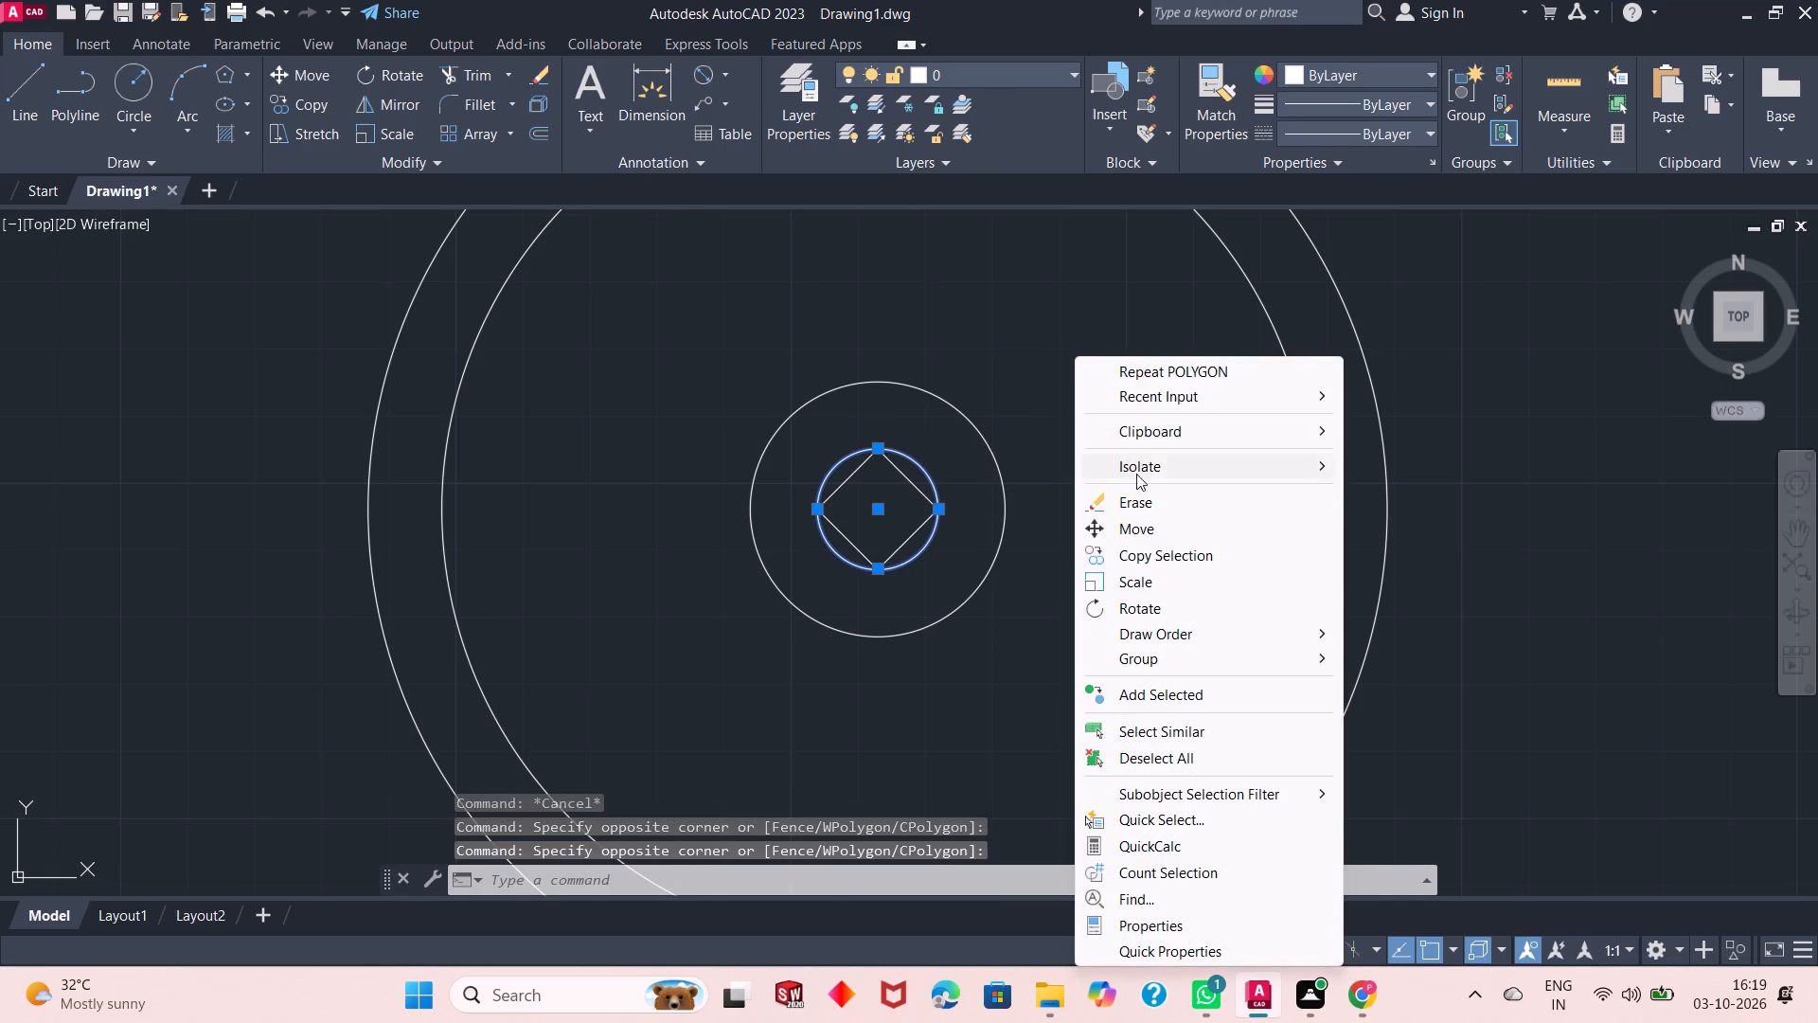
{"action": "left_click", "coordinate": [1143, 489]}
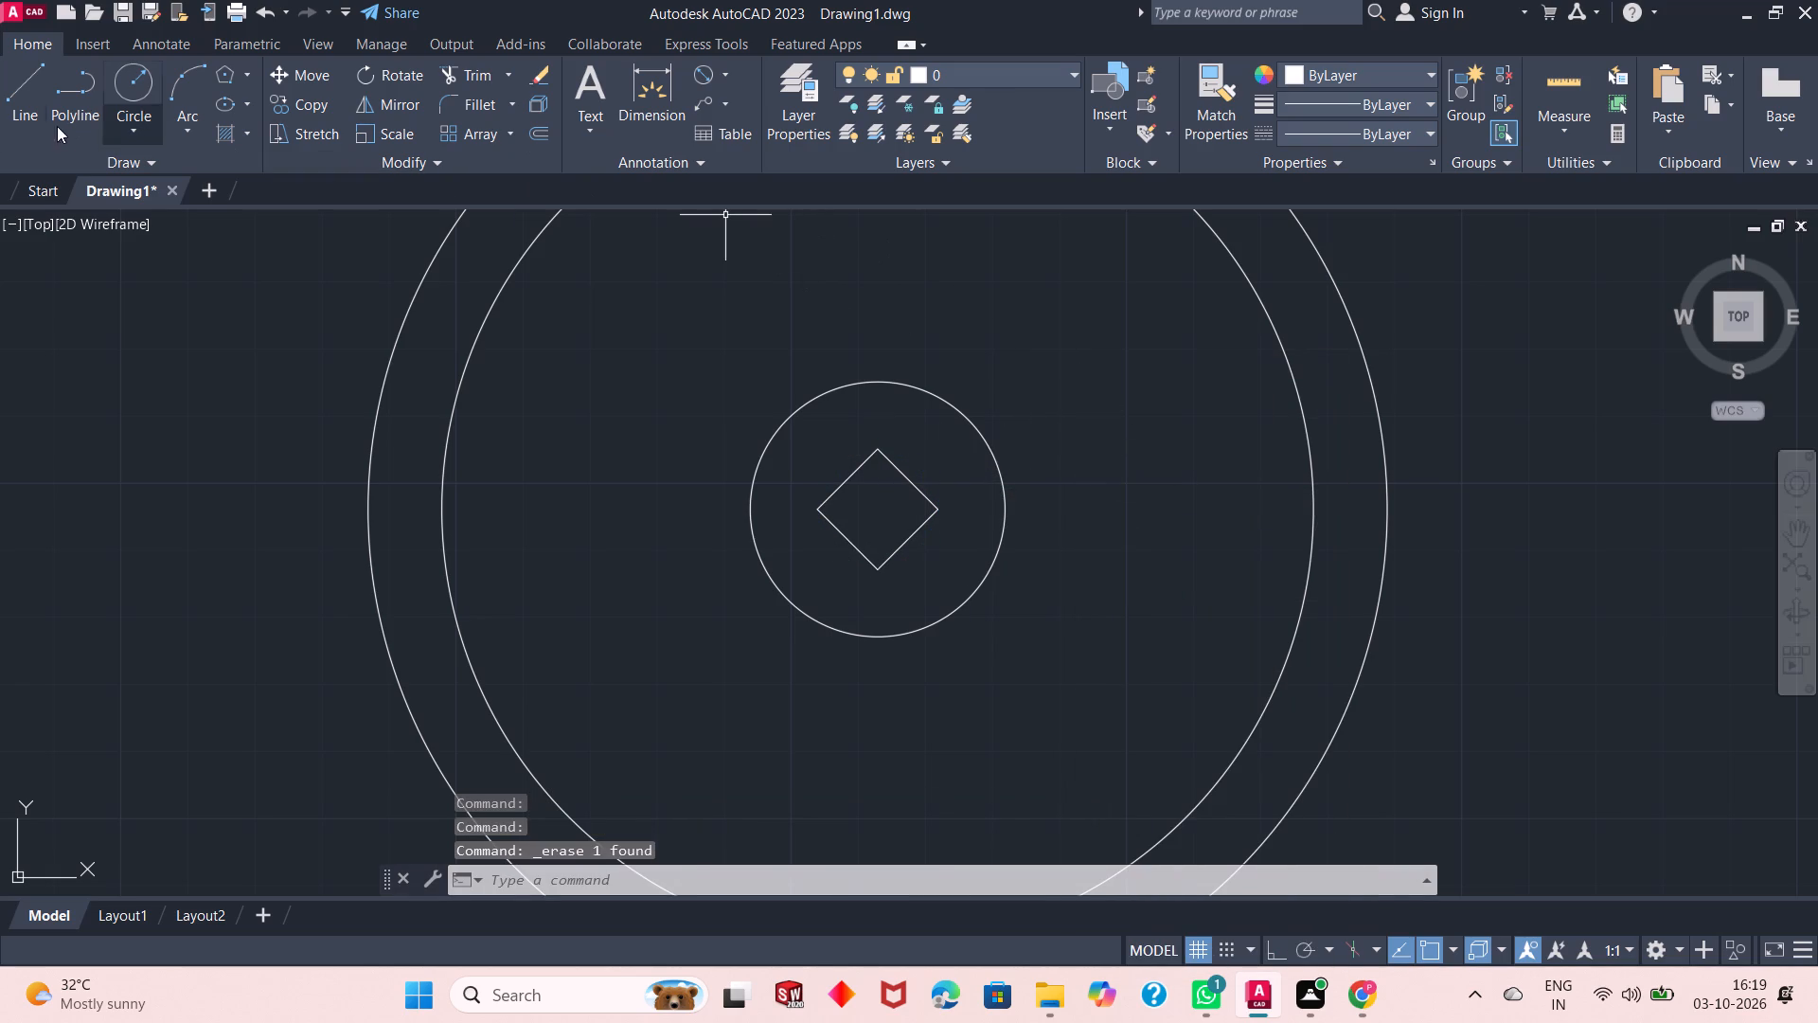
Check the diamond-oriented square's vertical diagonal with a temporary line from its bottom vertex to its top vertex.
{"action": "left_click", "coordinate": [23, 103]}
{"action": "left_click", "coordinate": [878, 560]}
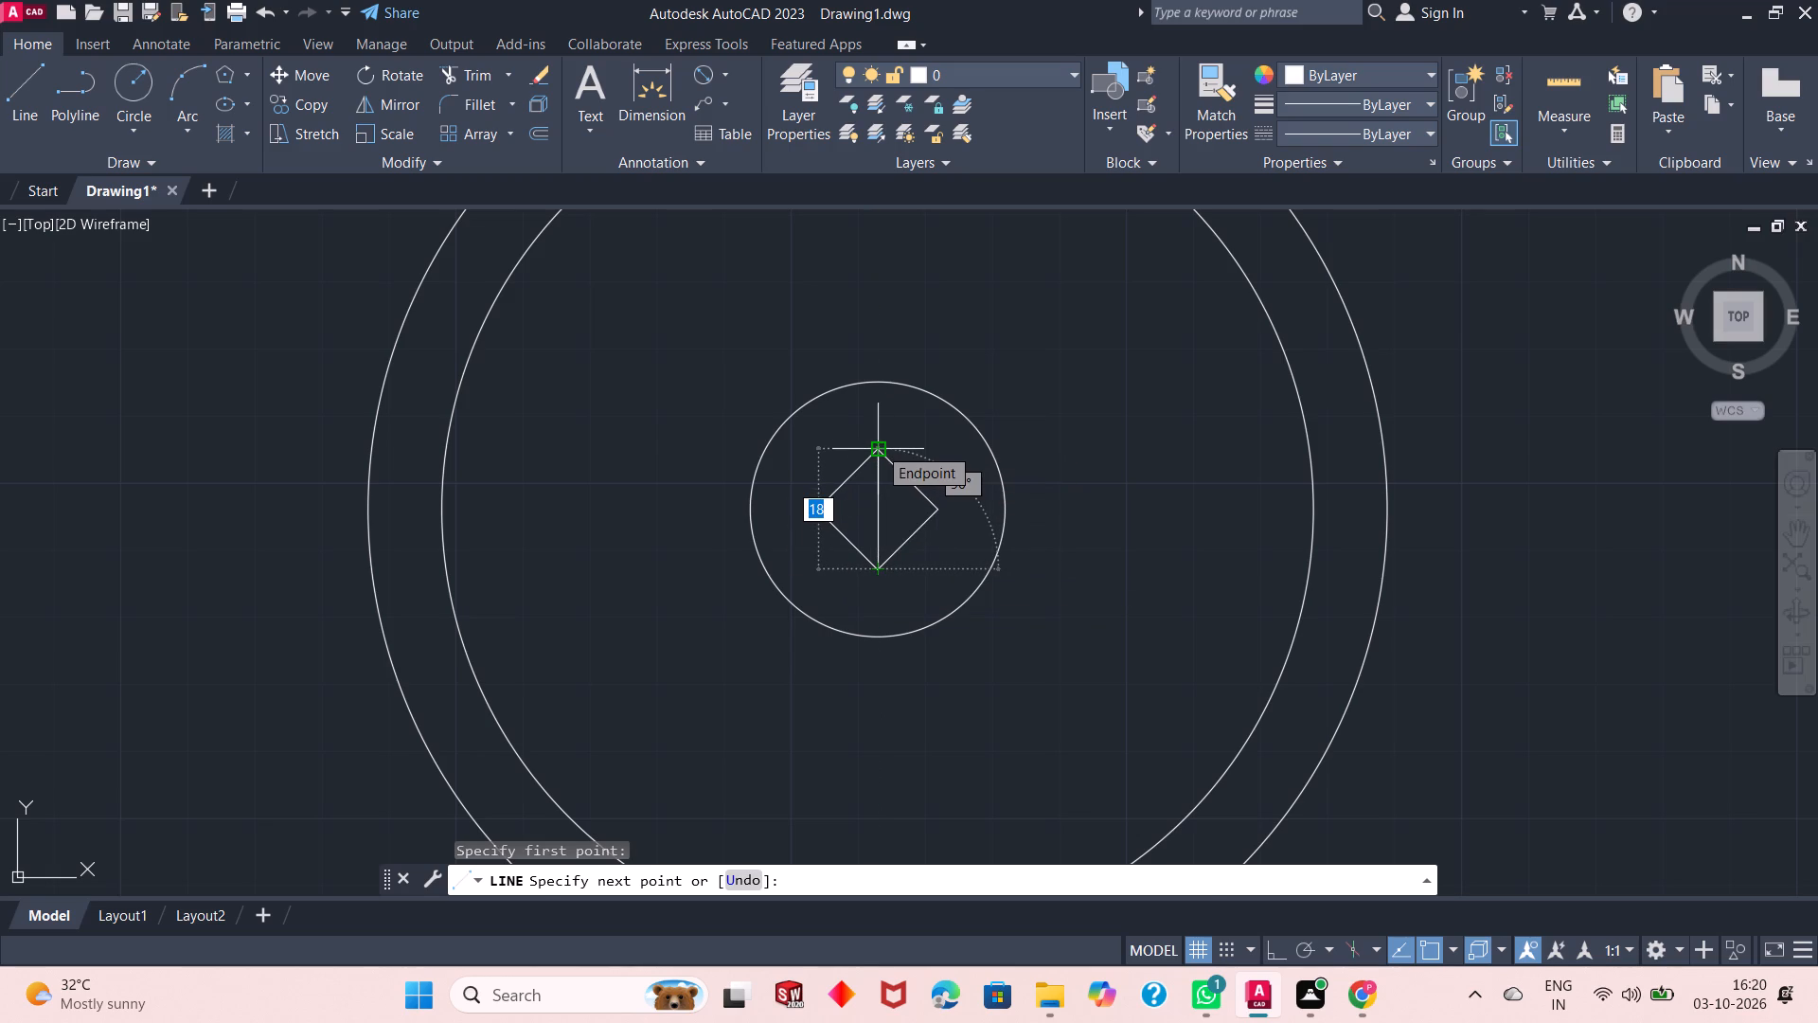
{"action": "key", "text": "Escape"}
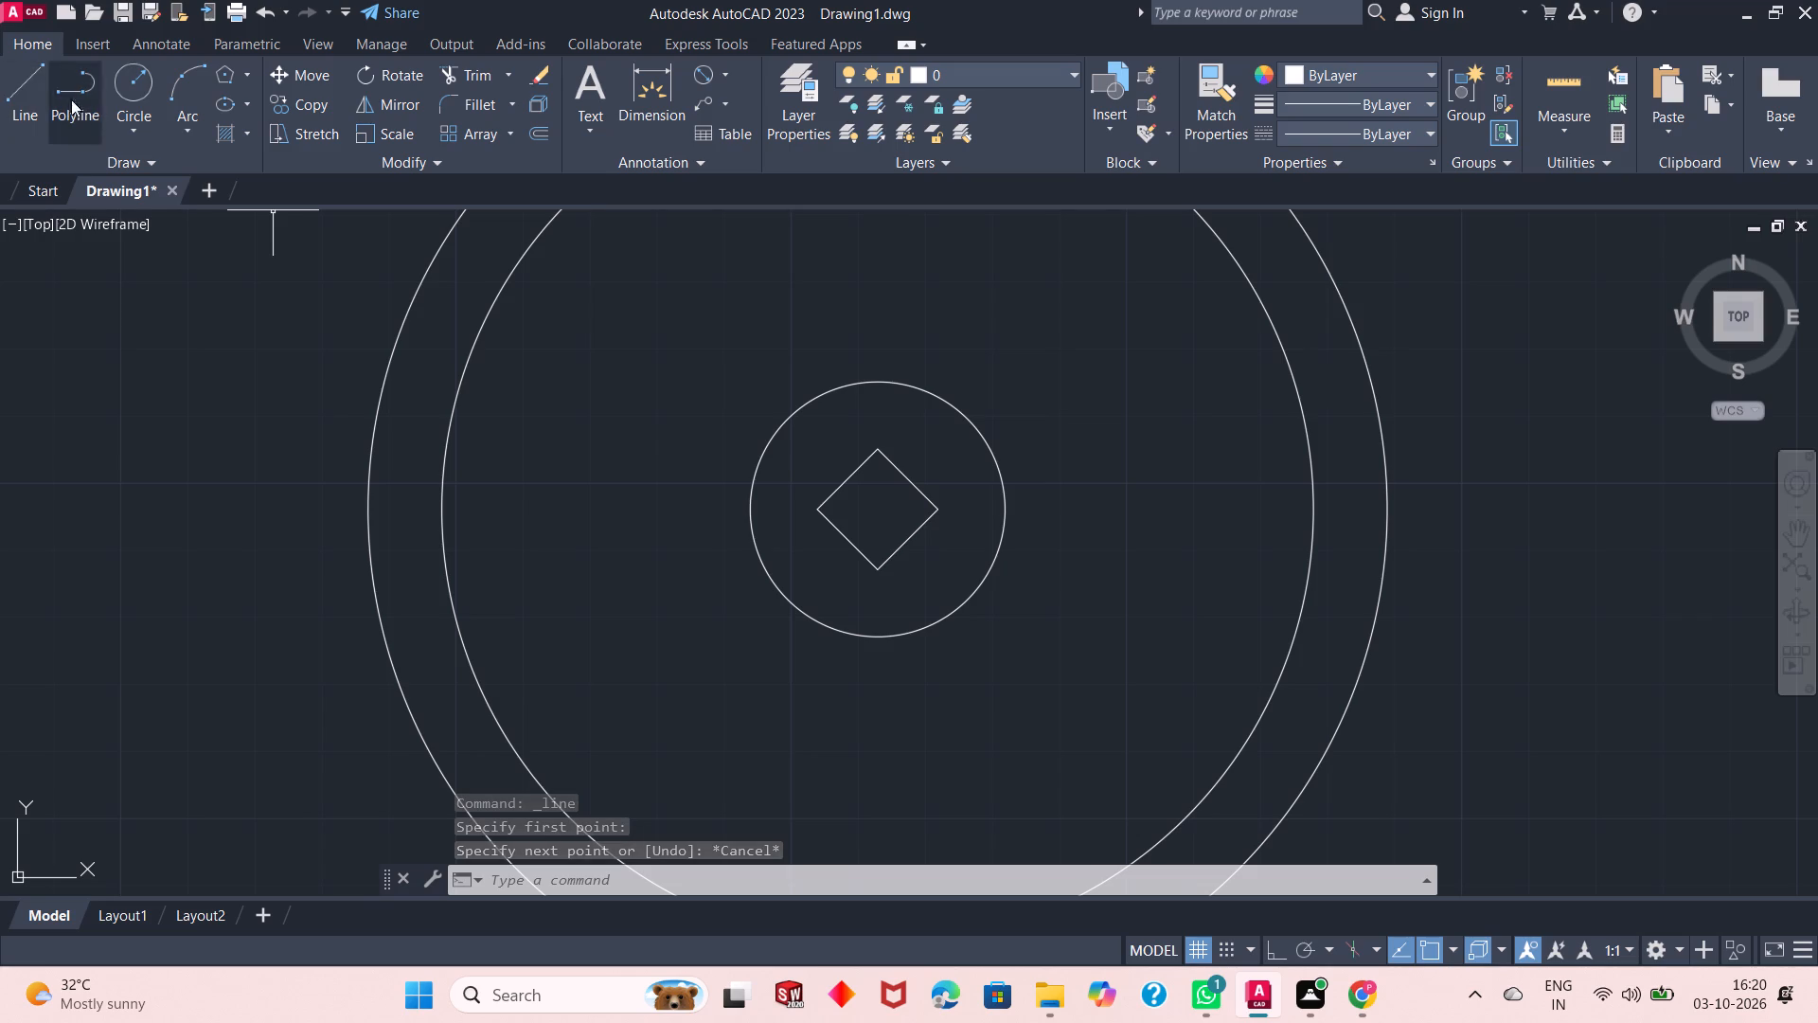
Check the diamond-oriented square's side length with a temporary line from its left vertex to its top vertex.
{"action": "left_click", "coordinate": [28, 85]}
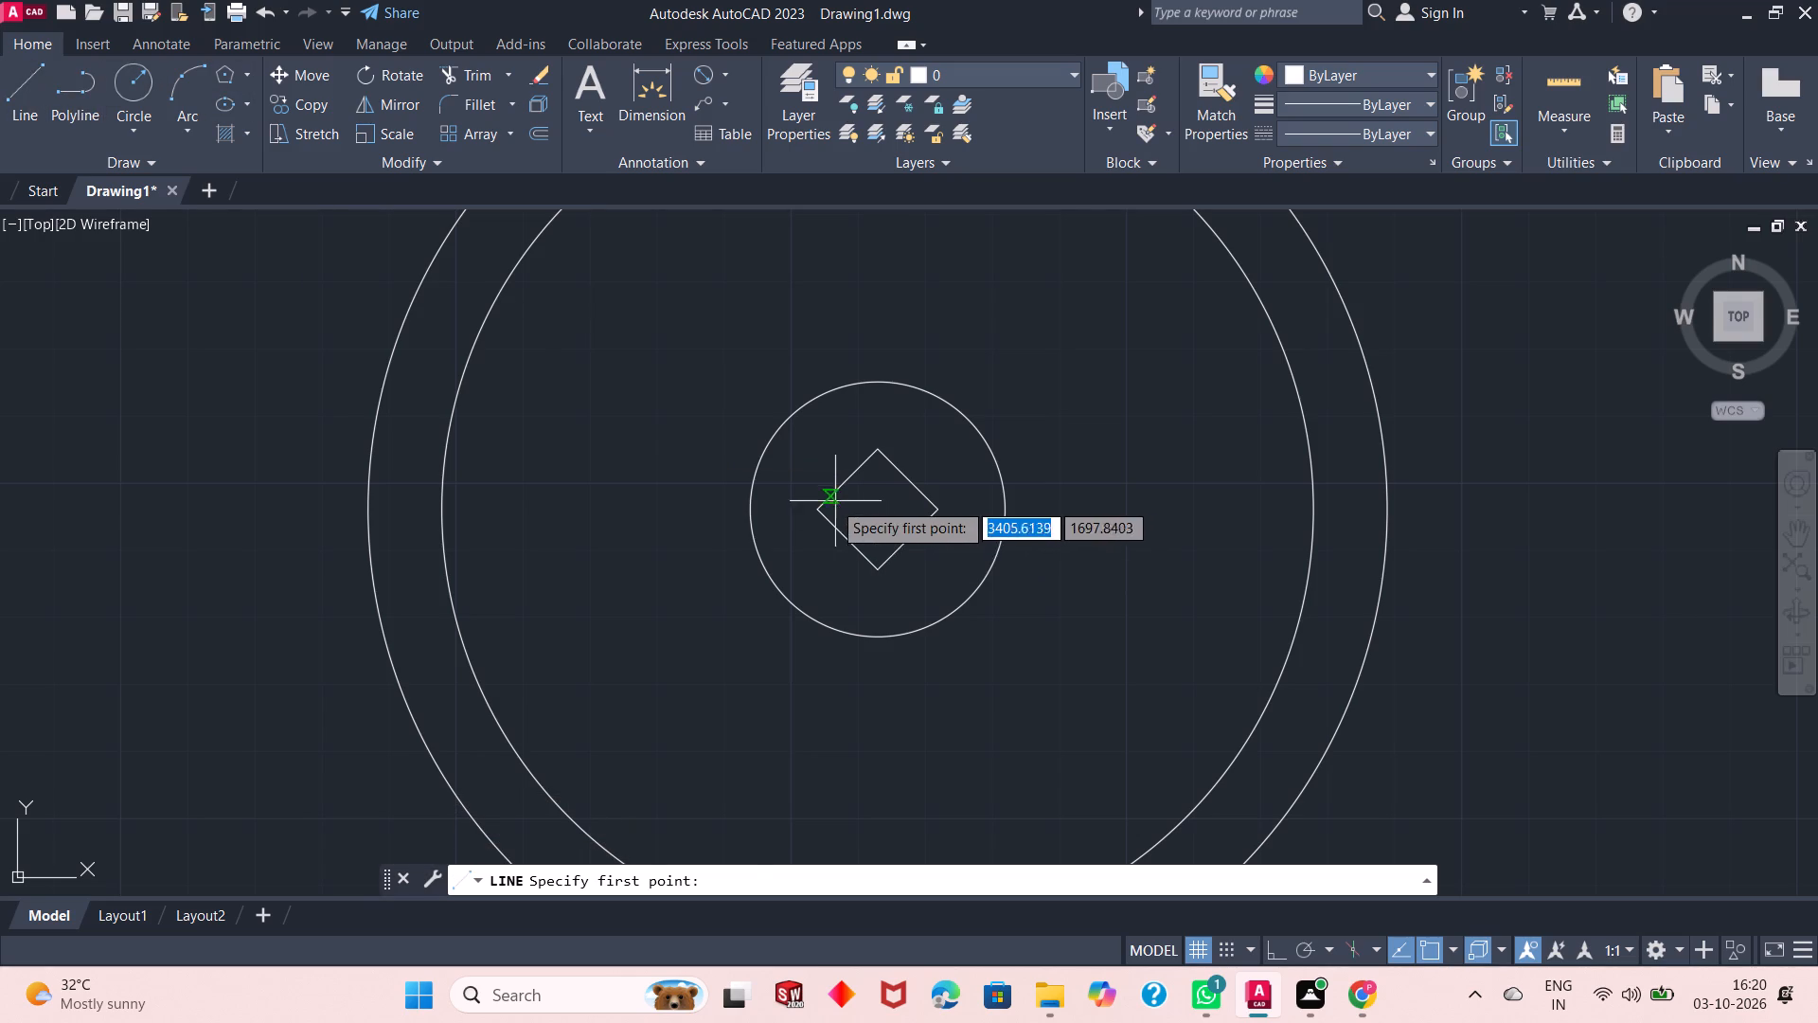
{"action": "left_click", "coordinate": [823, 517]}
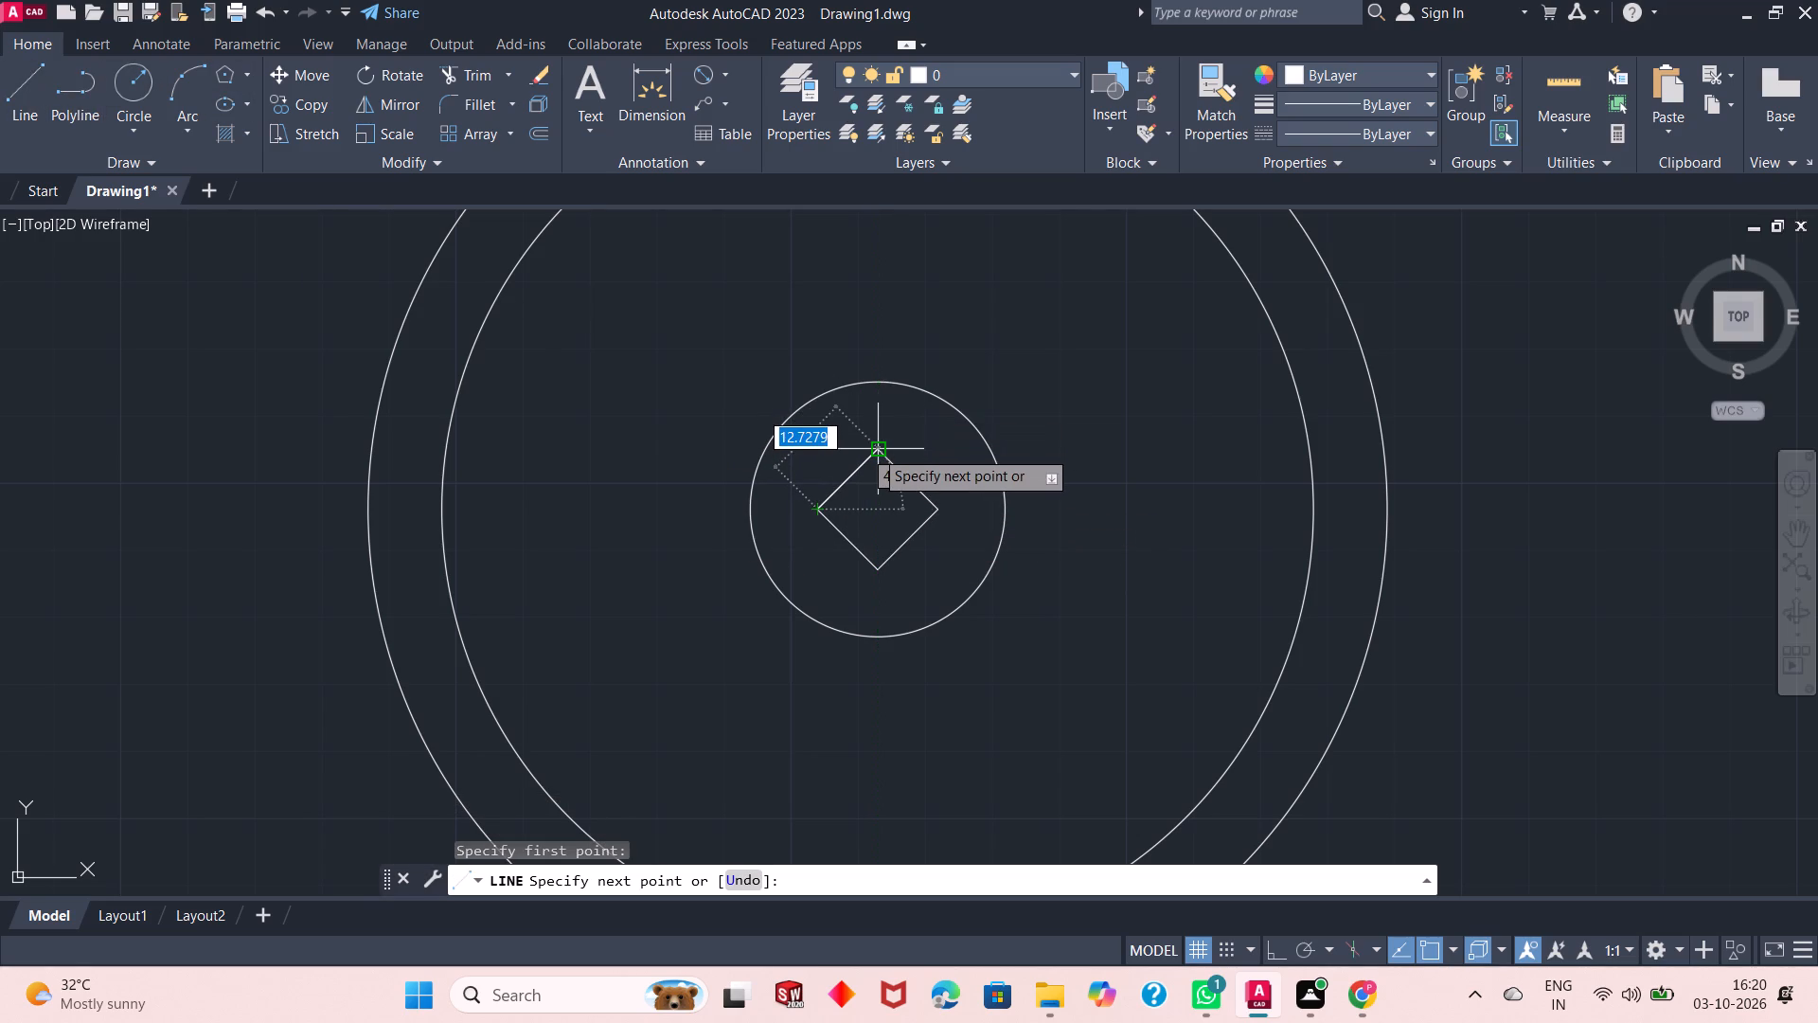
{"action": "key", "text": "Escape"}
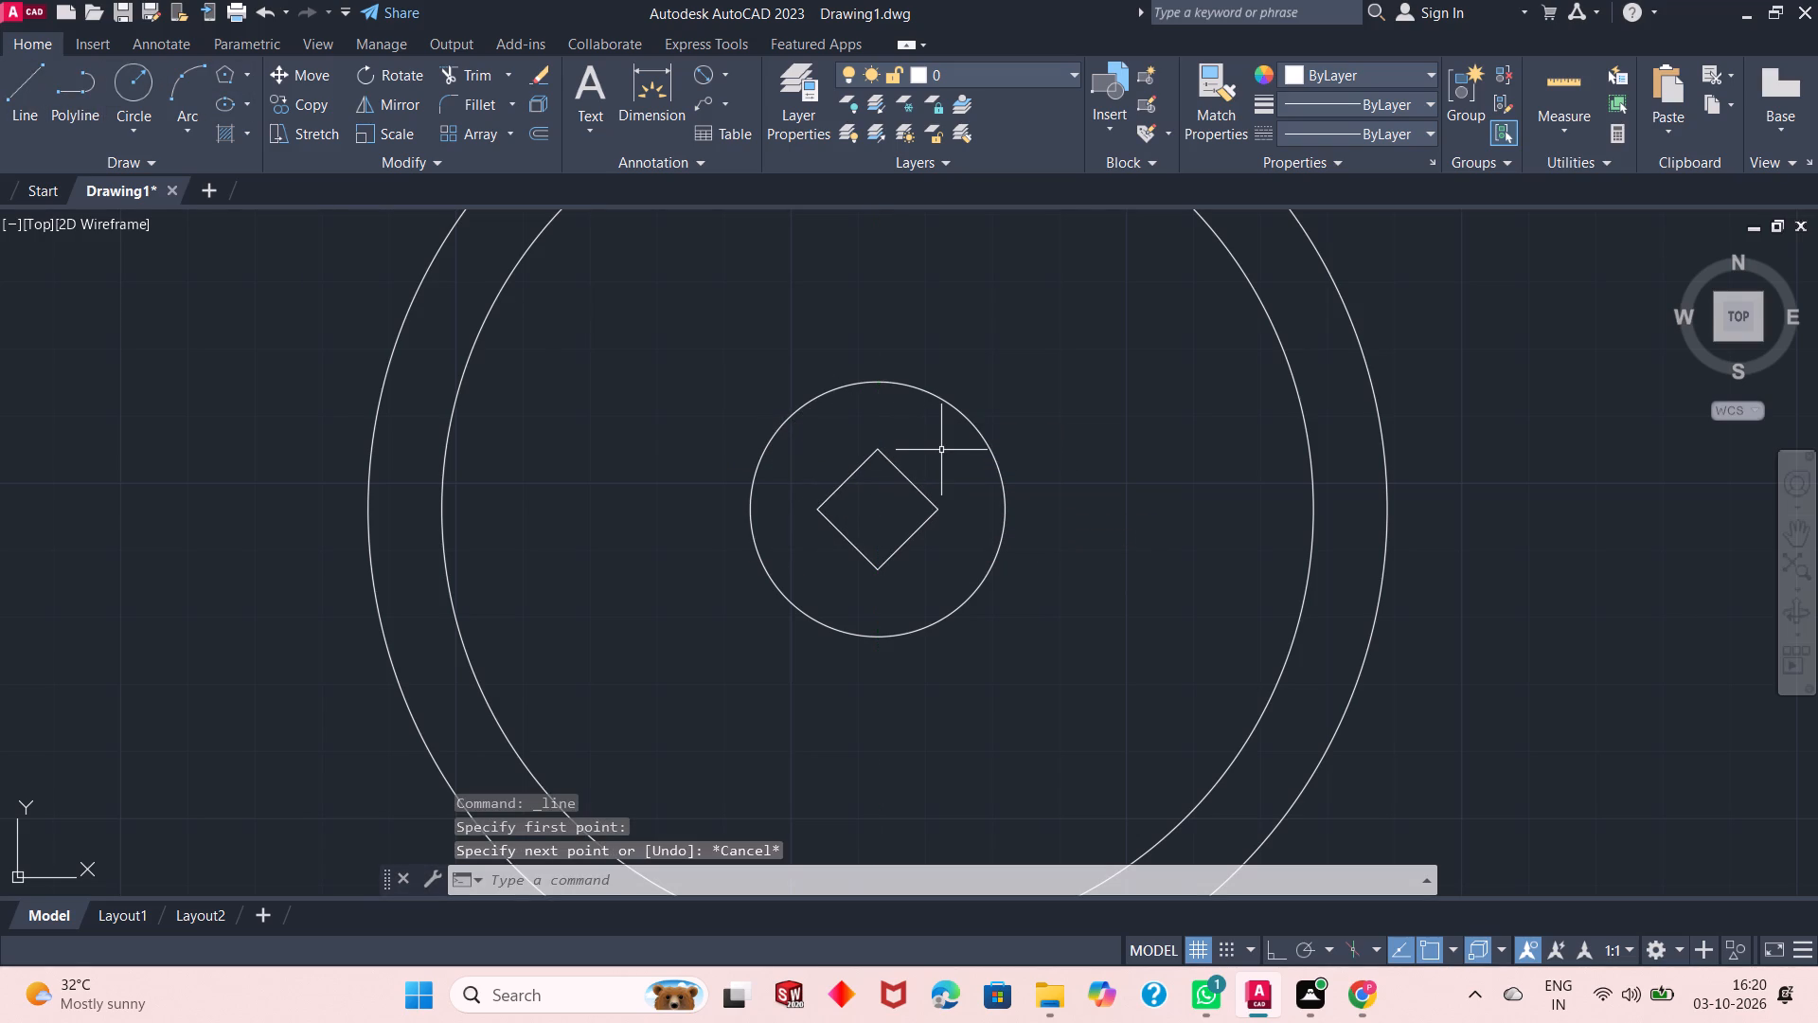
Undo the guide circle's erasure, the inscribed diamond-oriented square and the radius 9 guide circle, leaving only the three concentric circles.
{"action": "key", "text": "ctrl+z"}
{"action": "key", "text": "ctrl+z"}
{"action": "key", "text": "ctrl+z"}
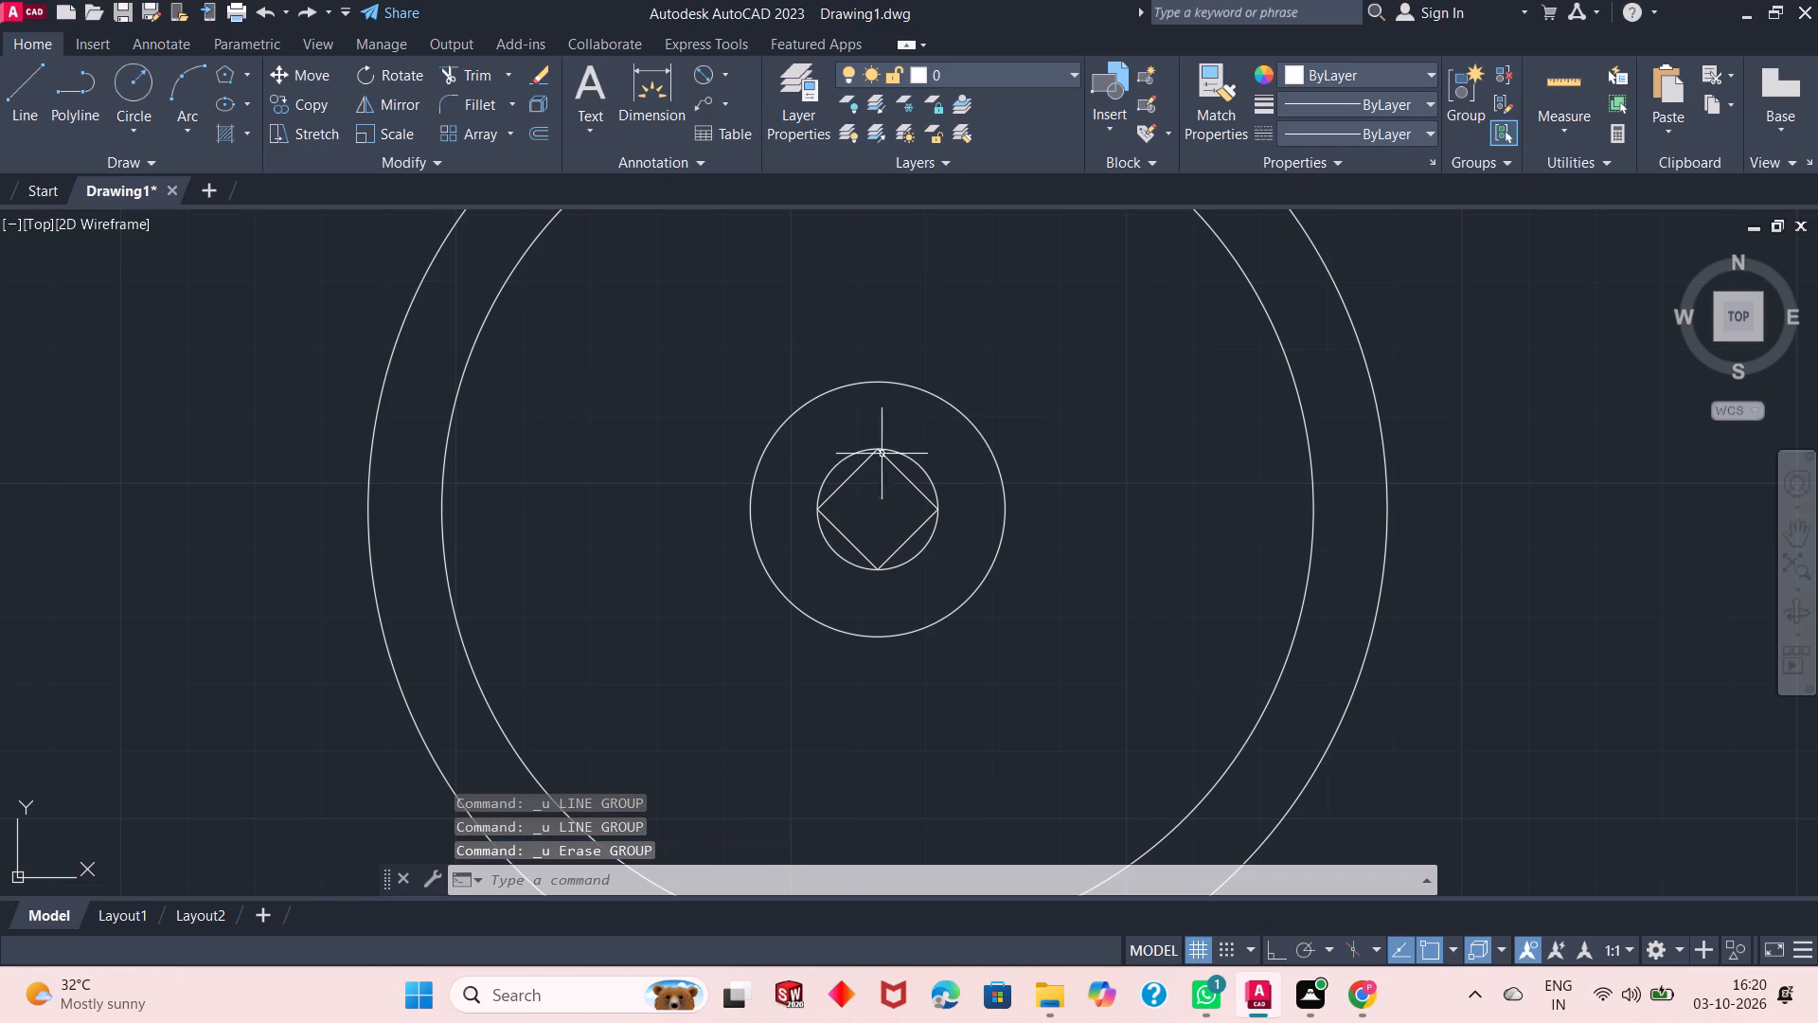
{"action": "key", "text": "ctrl+z"}
{"action": "key", "text": "ctrl+z"}
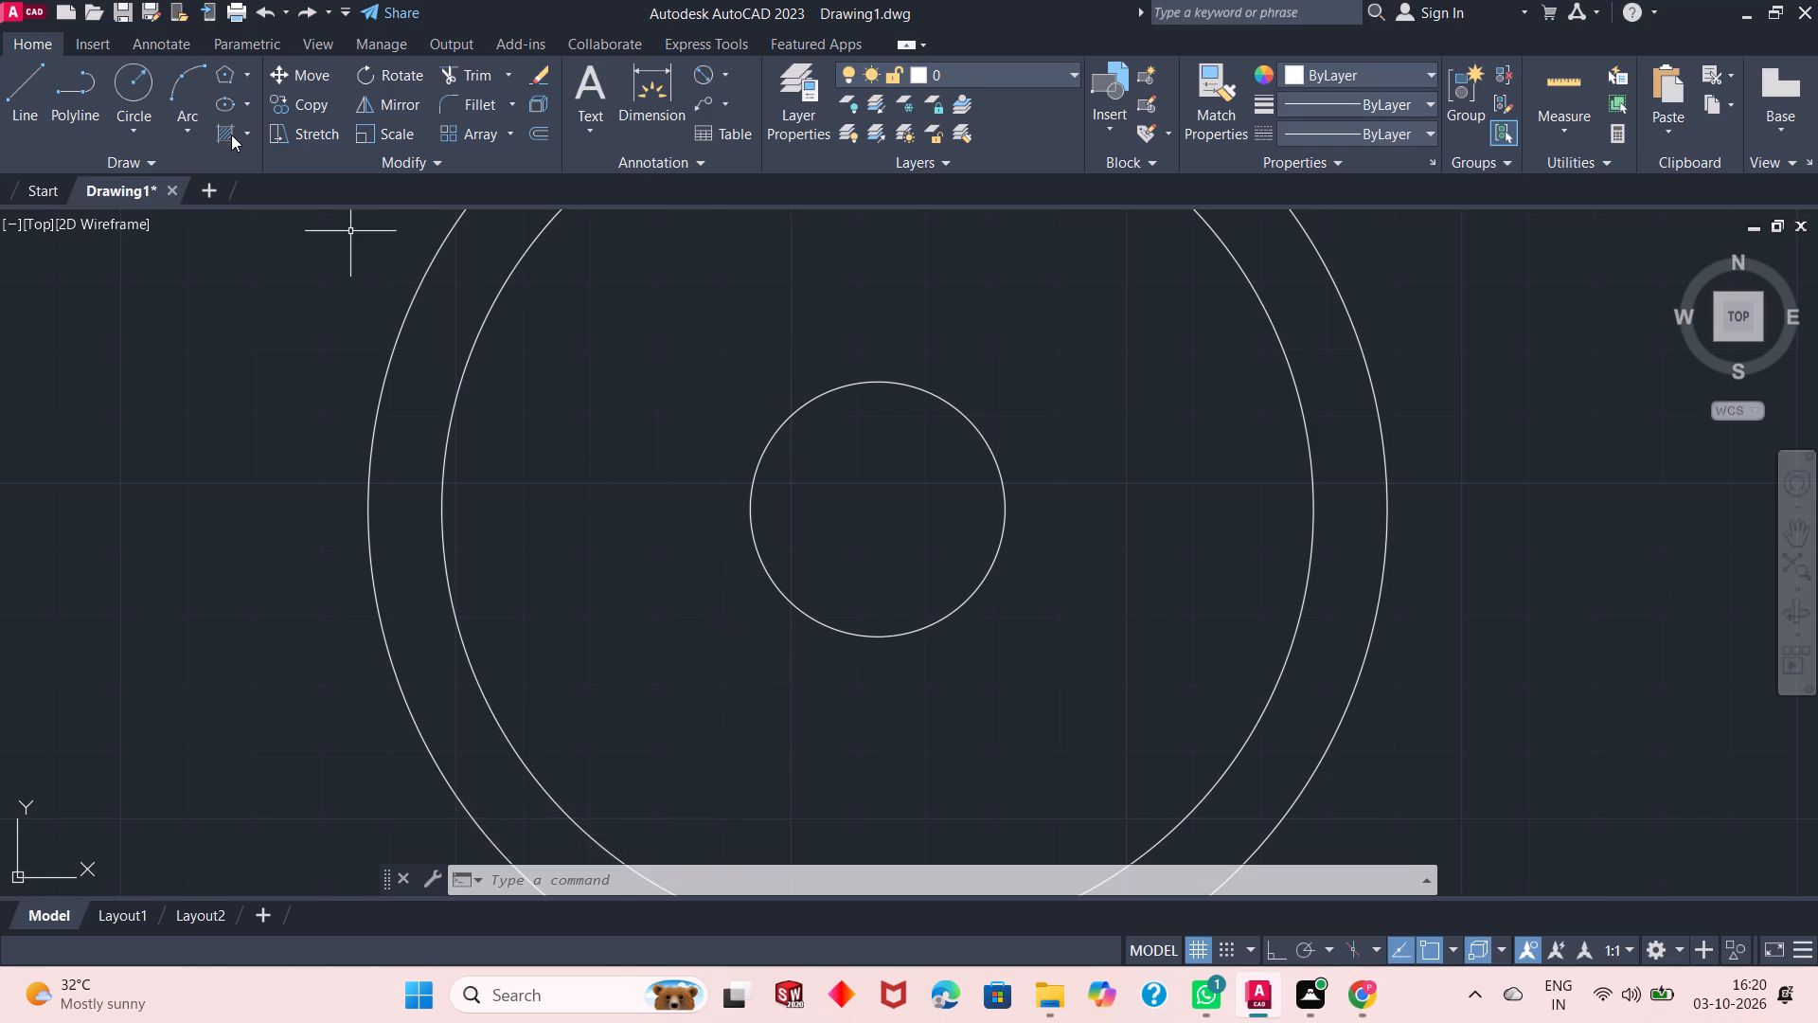
Draw a four-sided polygon at the common centre, circumscribed about a circle of radius 9.
{"action": "left_click", "coordinate": [225, 79]}
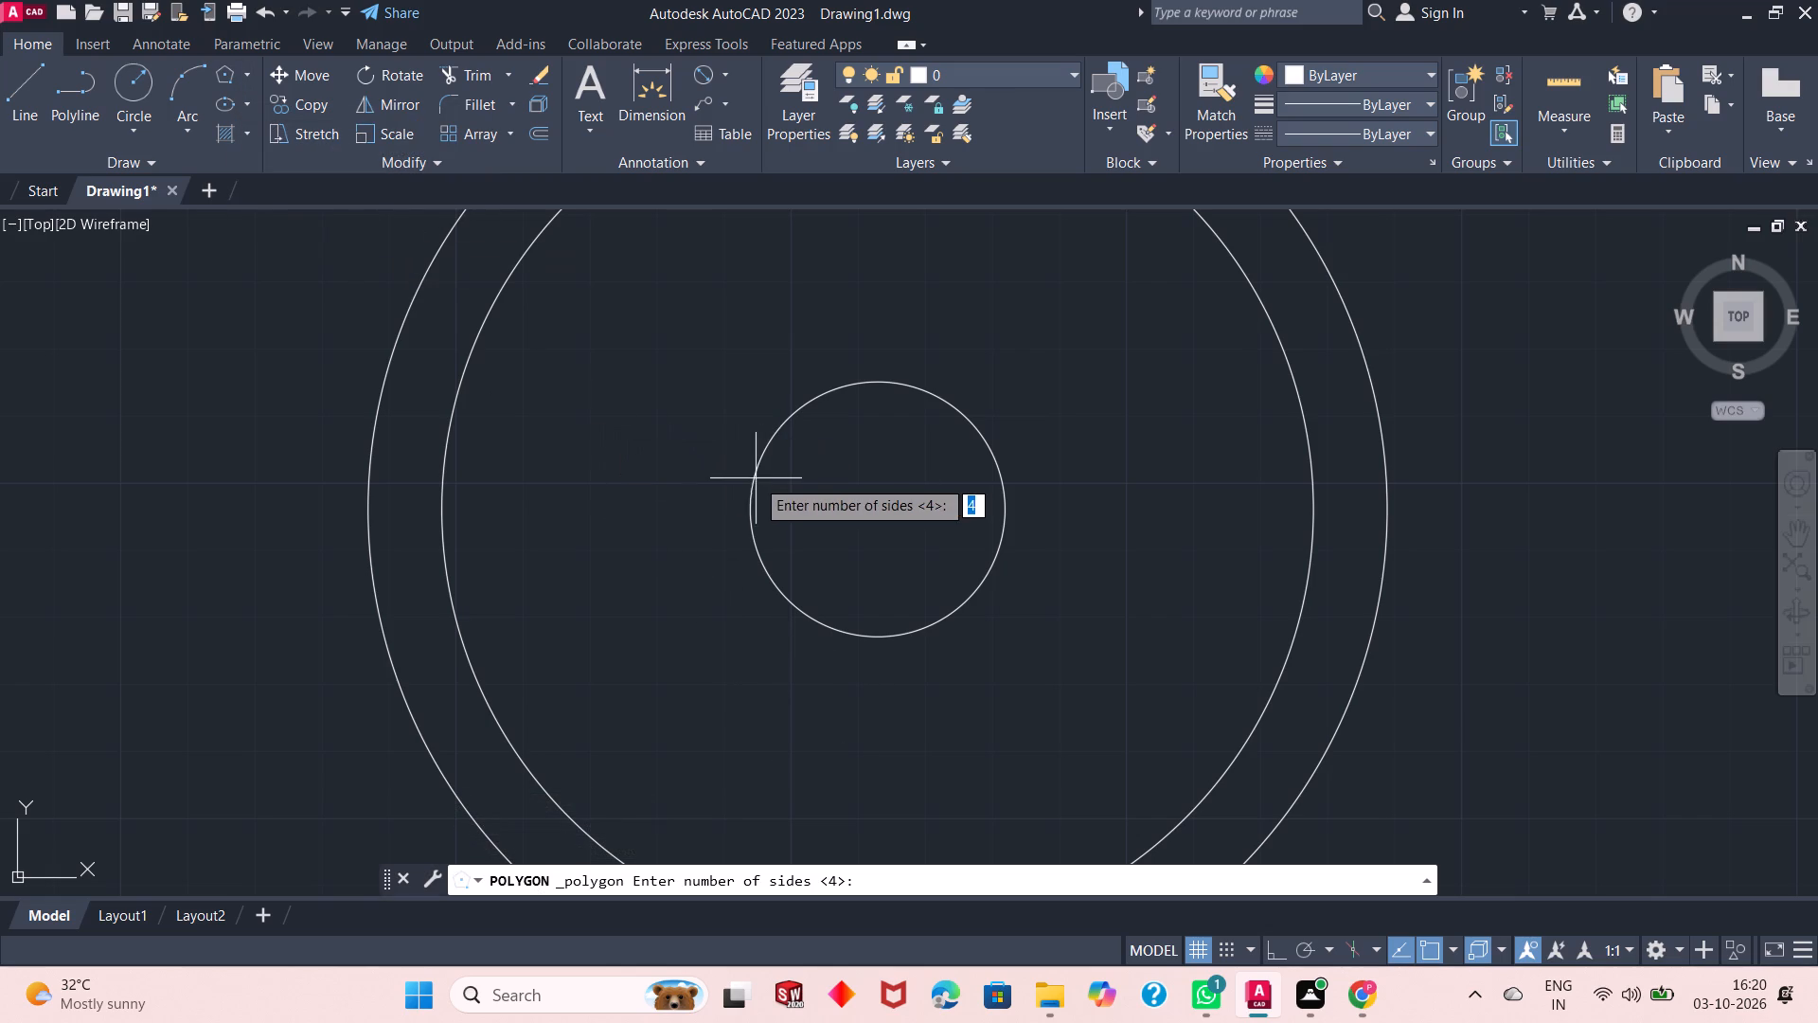
{"action": "key", "text": "space"}
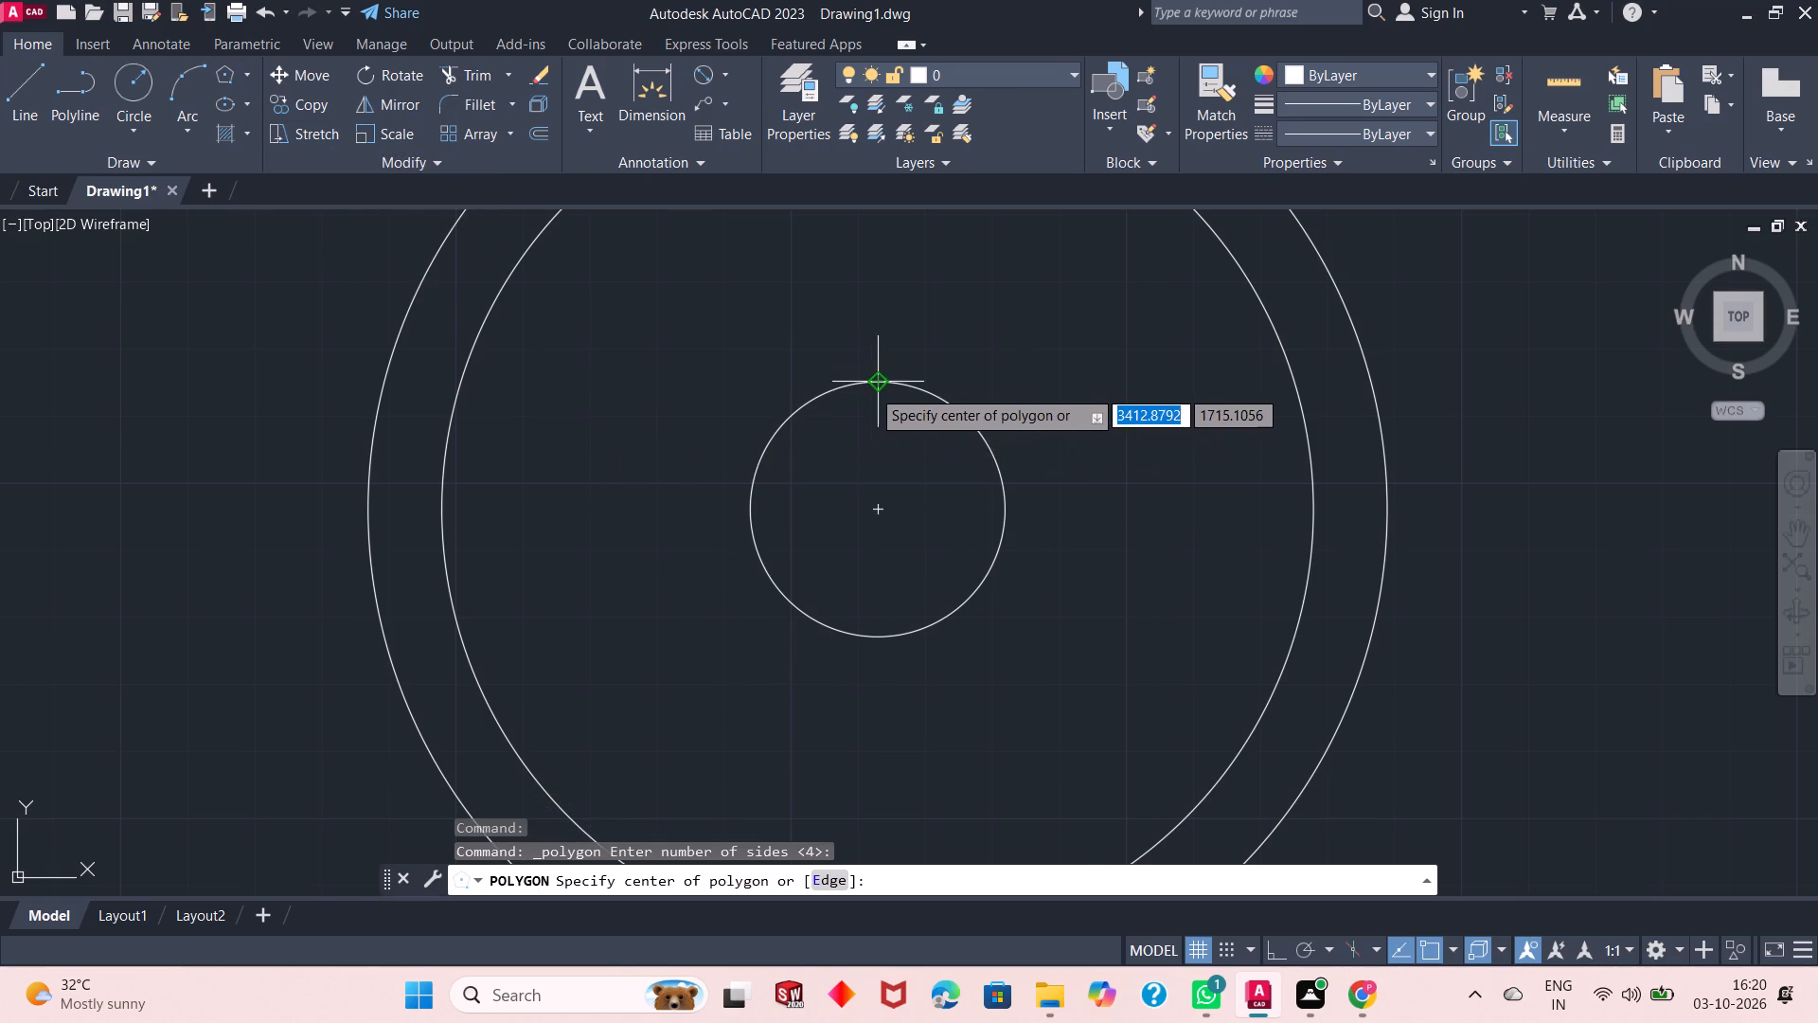
{"action": "left_click", "coordinate": [876, 508]}
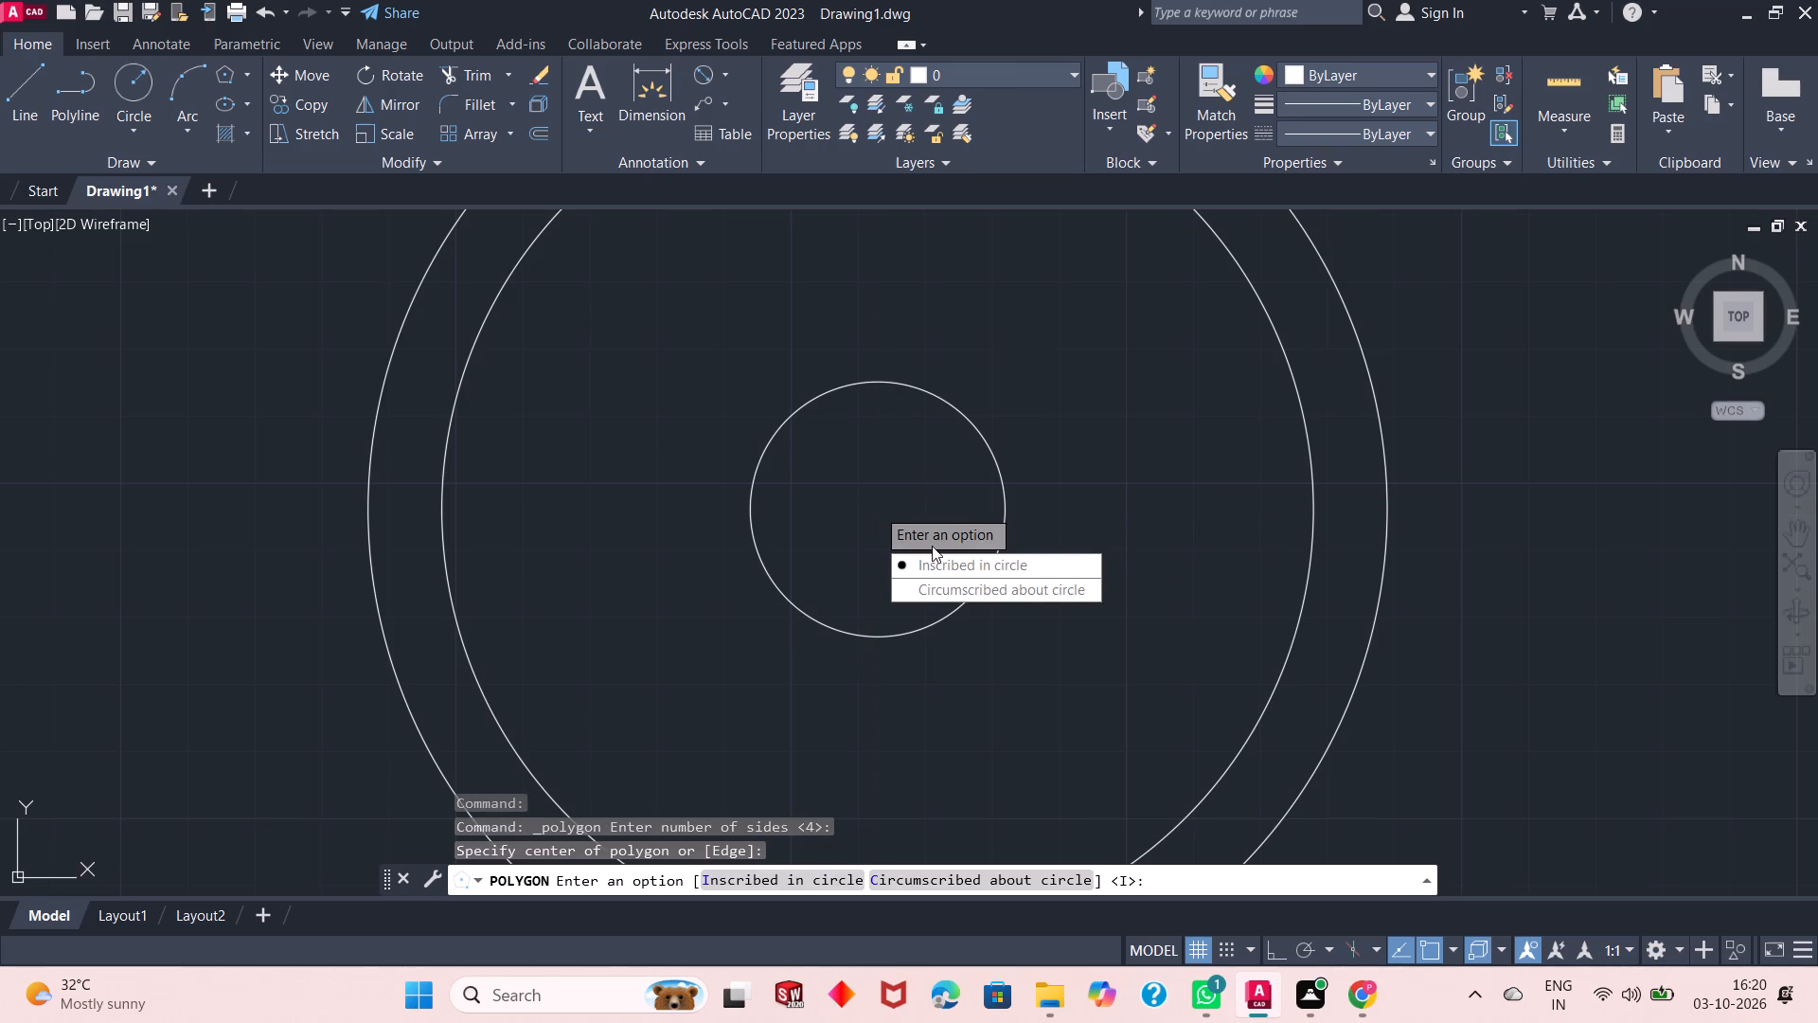
{"action": "left_click_drag", "start_coordinate": [942, 588], "coordinate": [876, 508]}
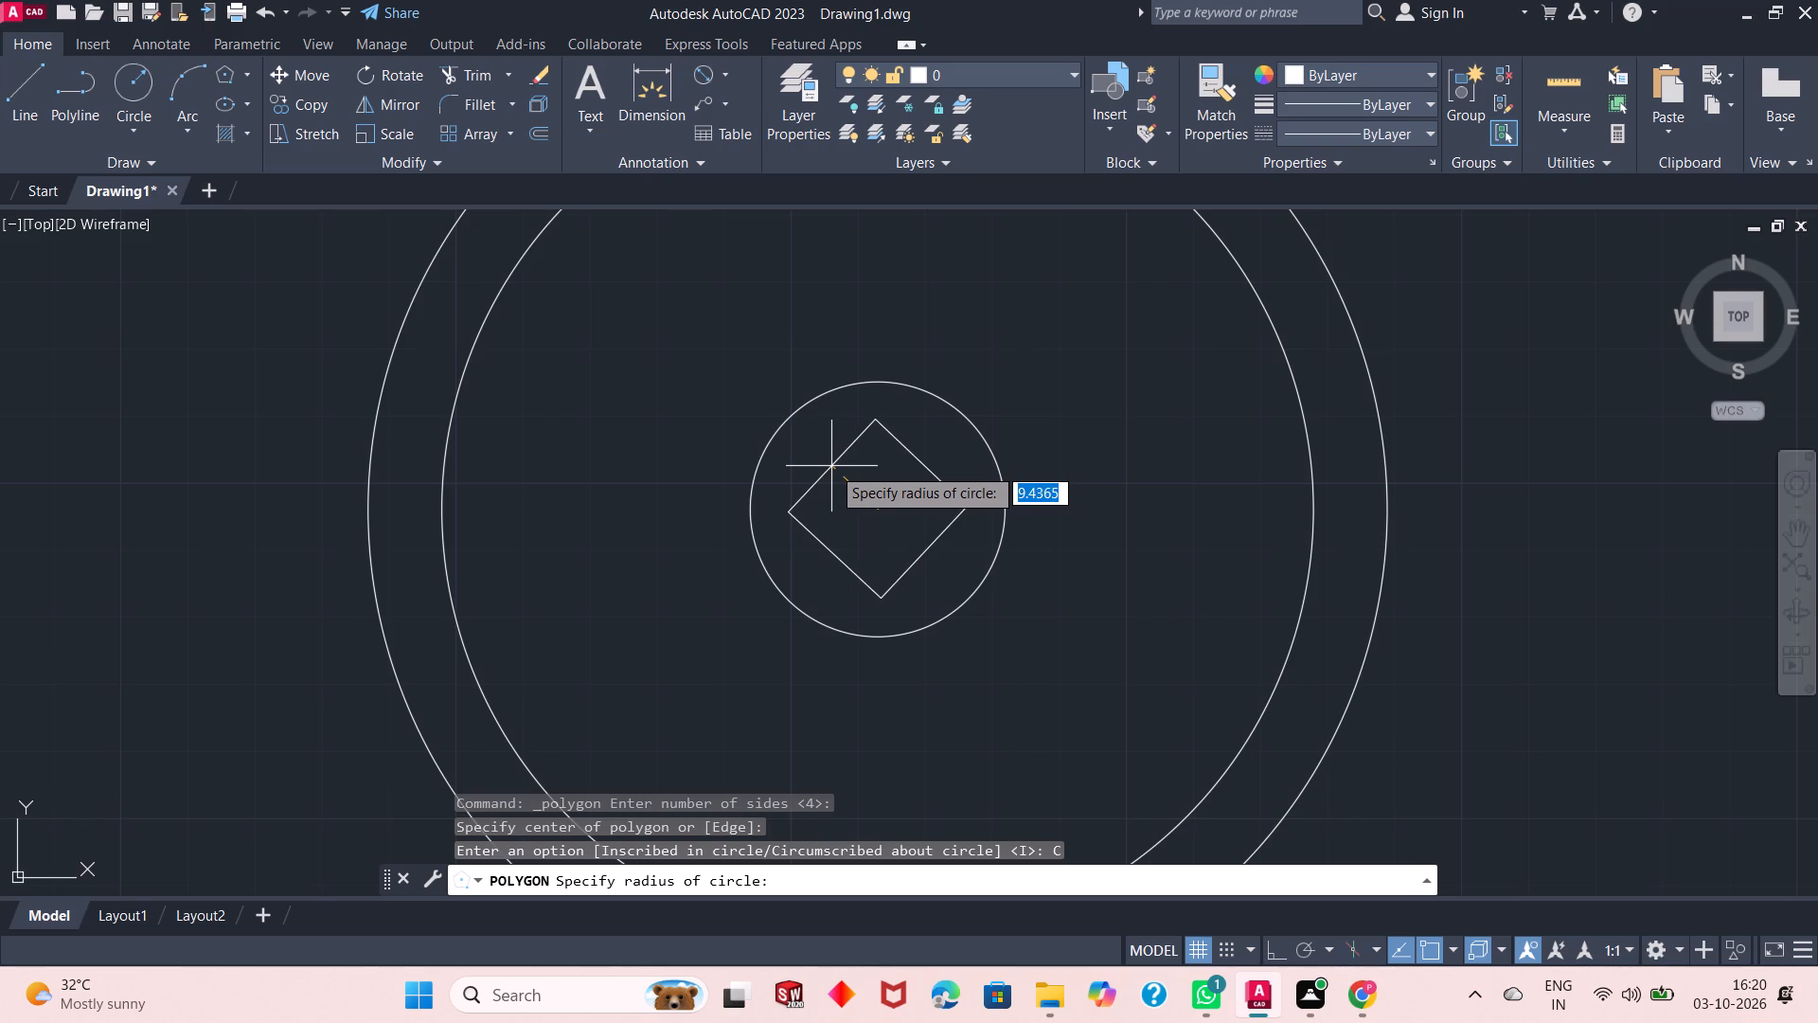
{"action": "key", "text": "8"}
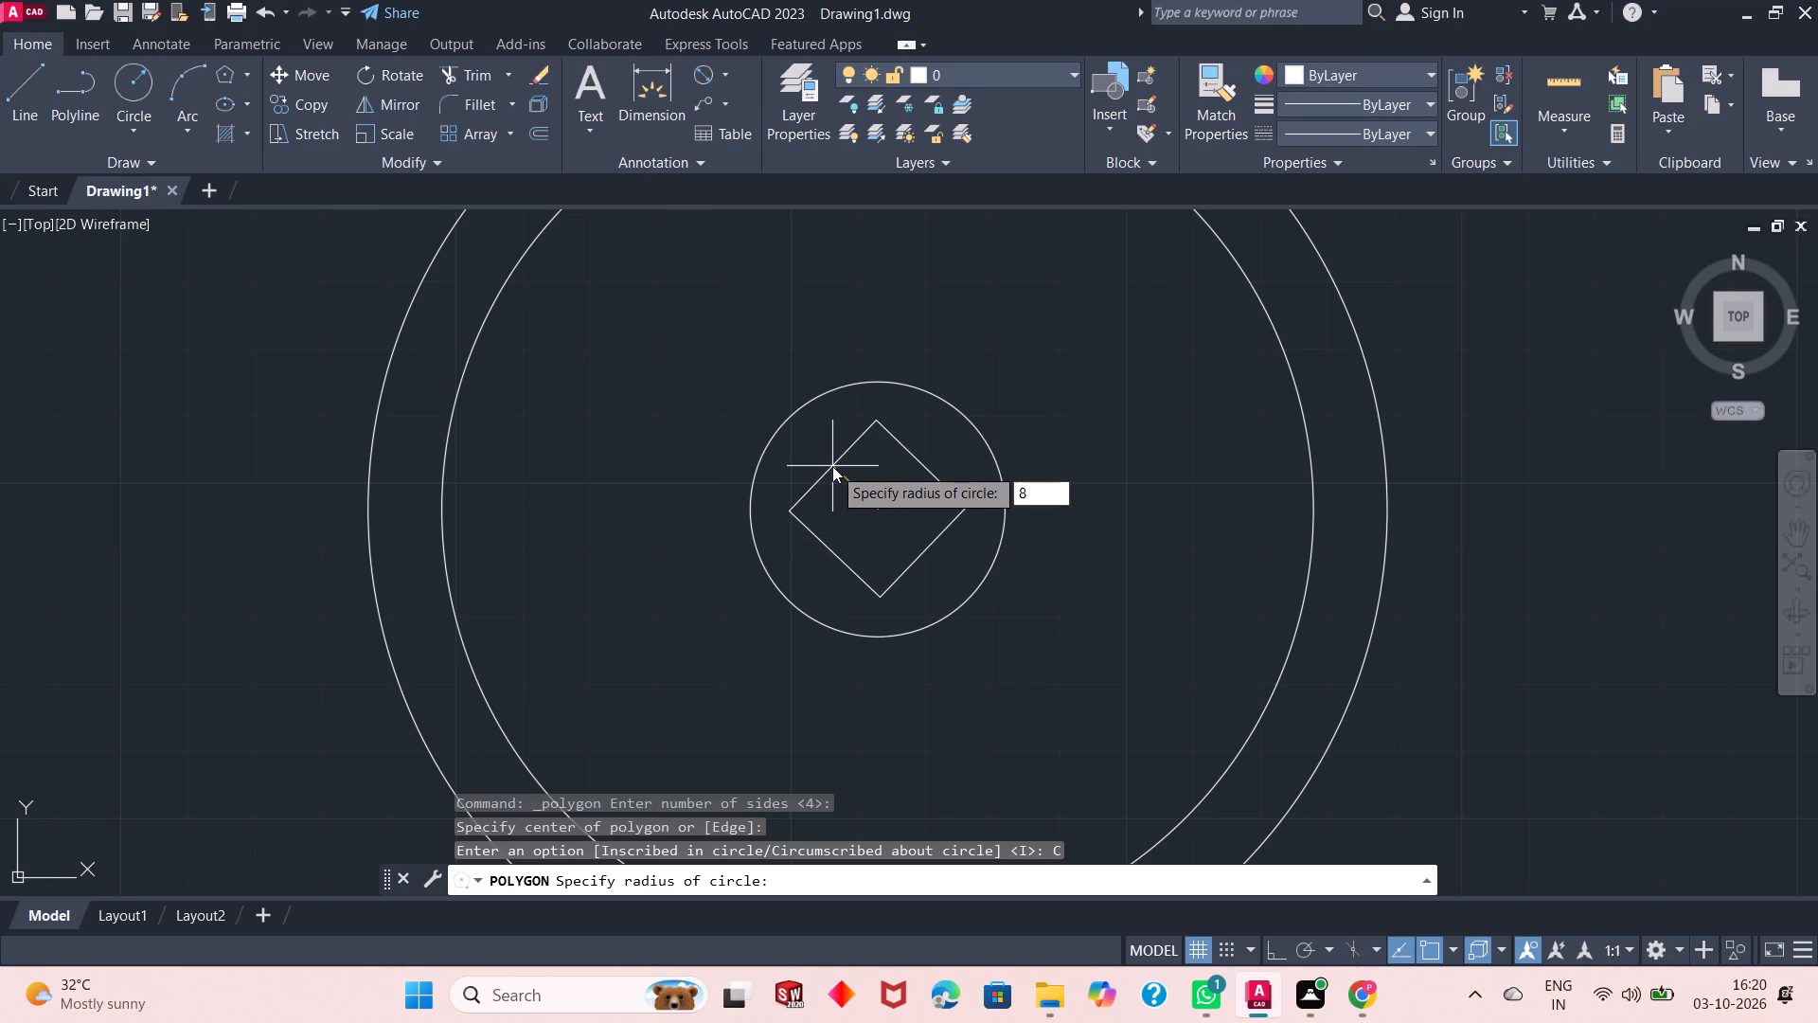
{"action": "key", "text": "BackSpace"}
{"action": "key", "text": "9"}
{"action": "key", "text": "Return"}
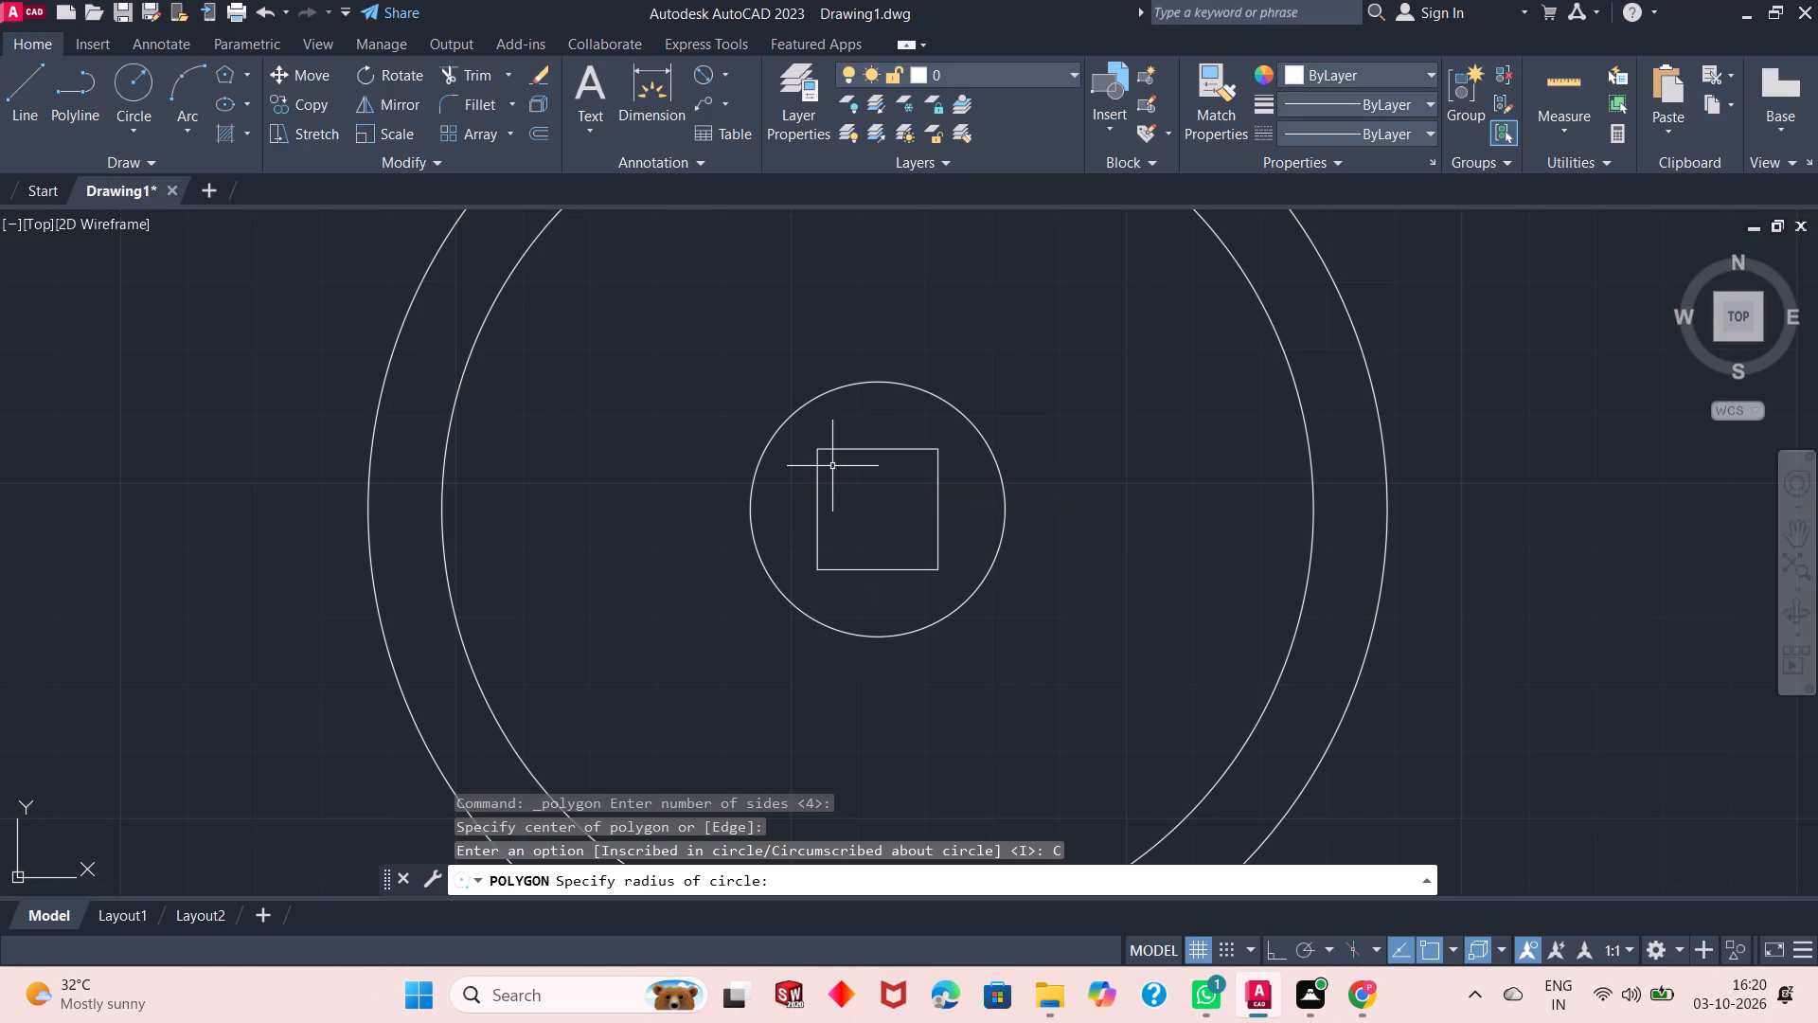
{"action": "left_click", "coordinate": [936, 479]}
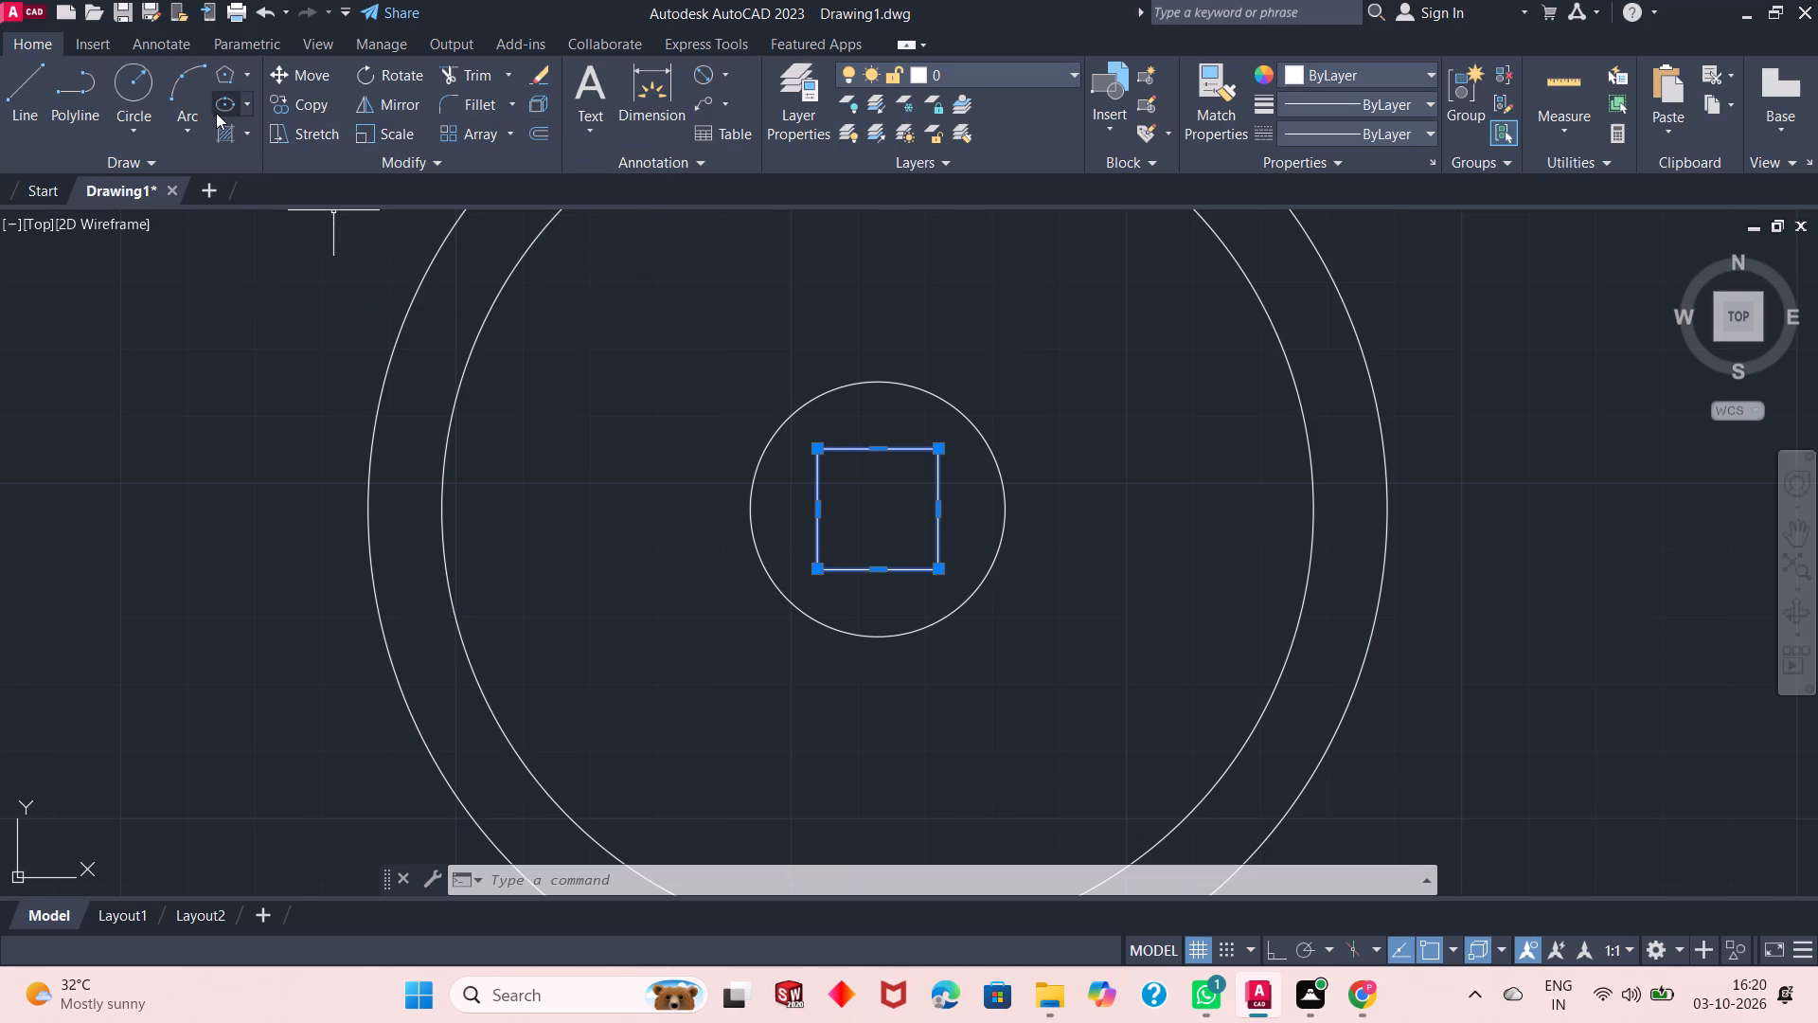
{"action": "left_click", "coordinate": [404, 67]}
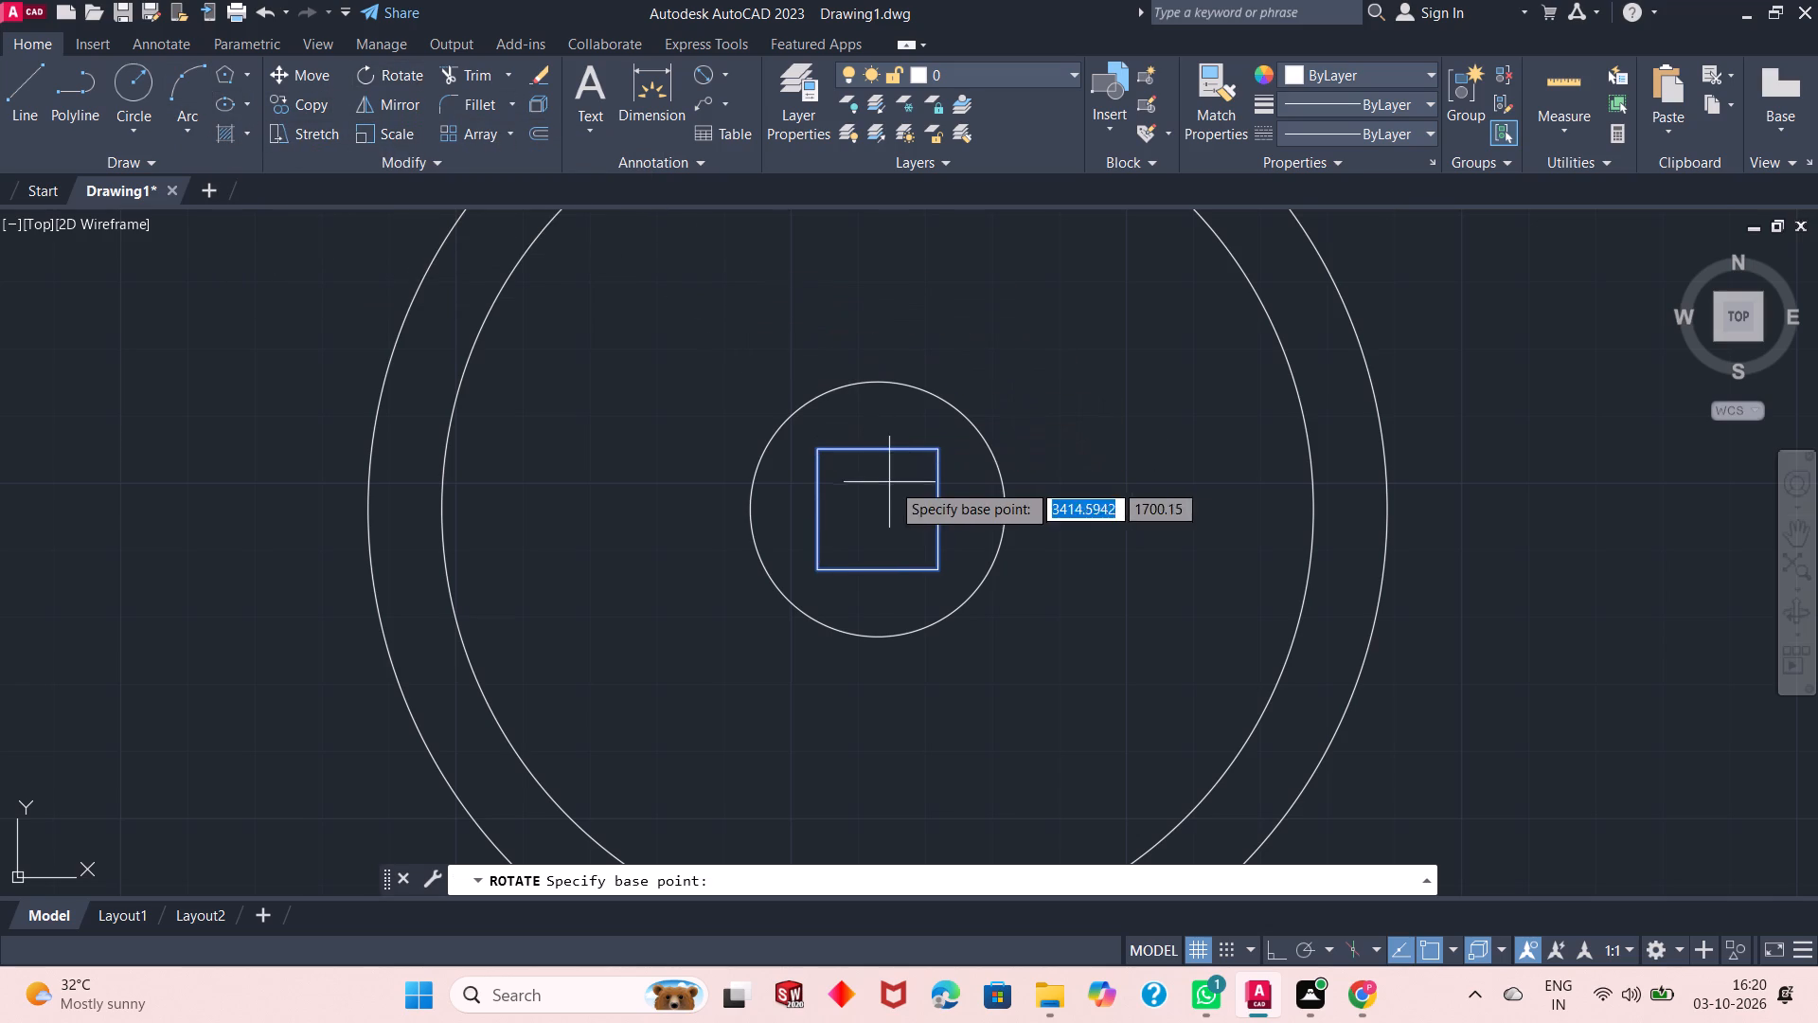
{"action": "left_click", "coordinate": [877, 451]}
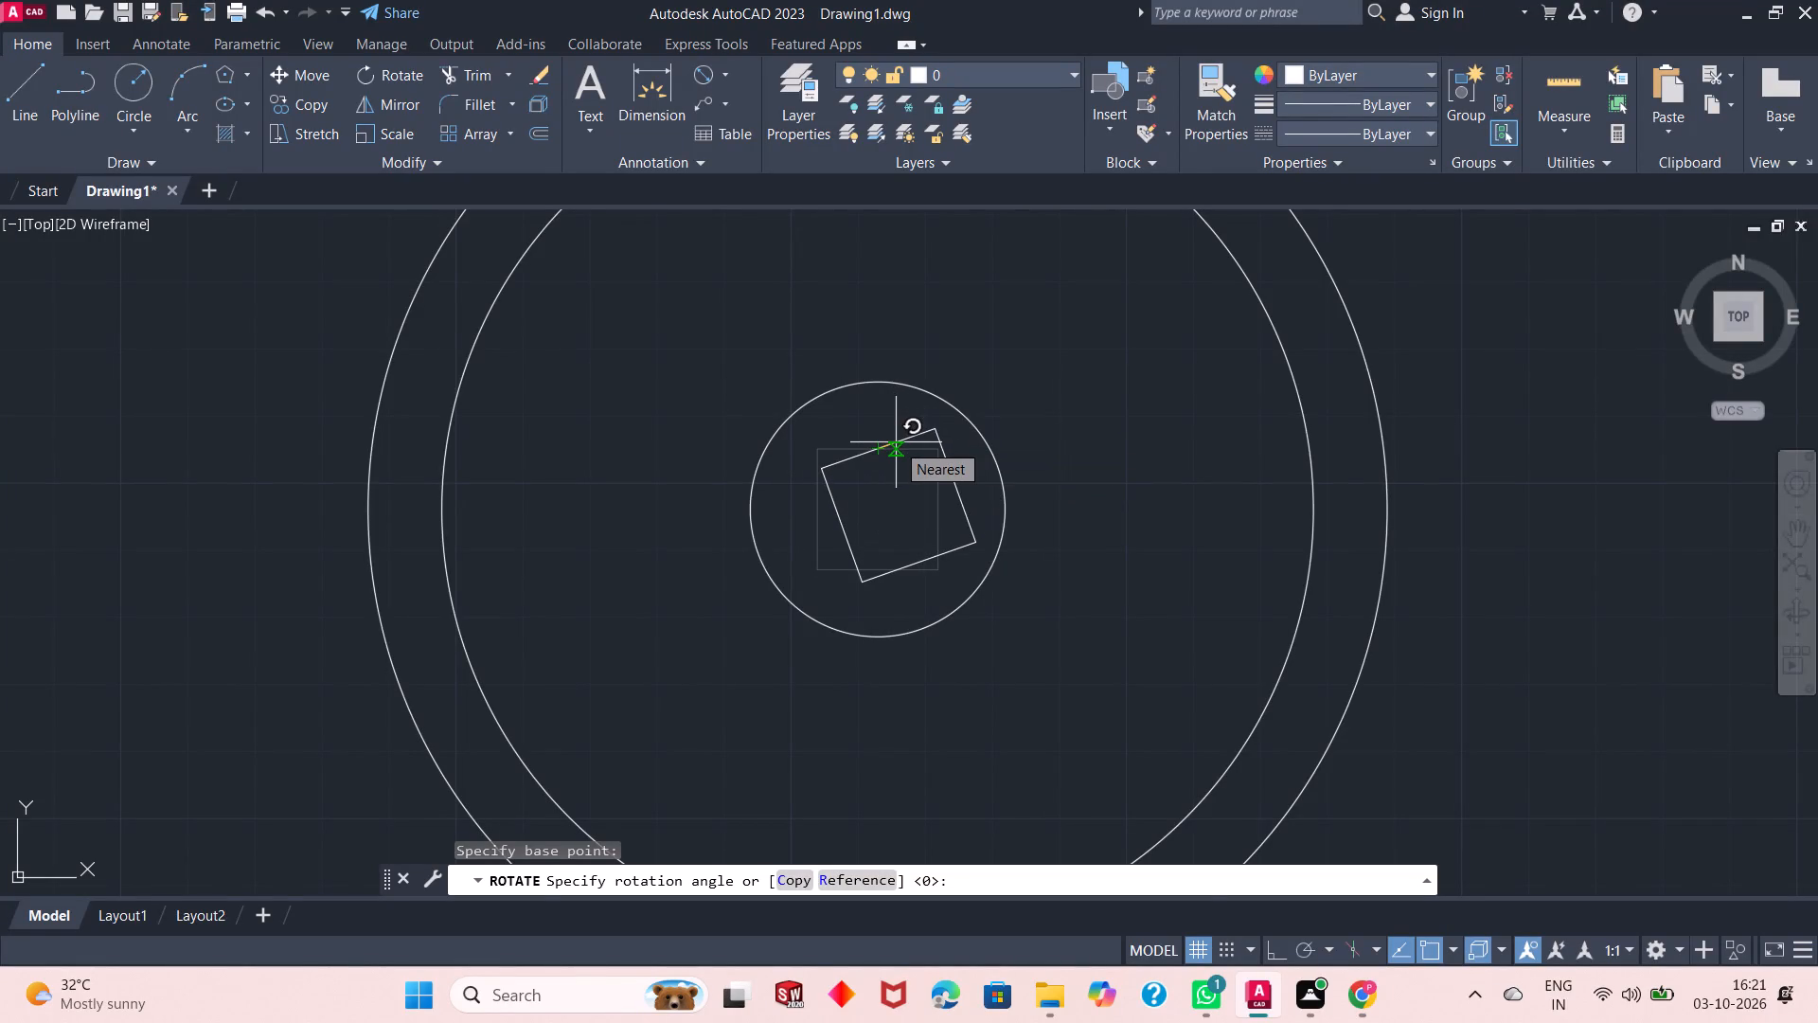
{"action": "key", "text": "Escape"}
Rotate the central square 45 degrees about the common centre.
{"action": "left_click", "coordinate": [874, 454]}
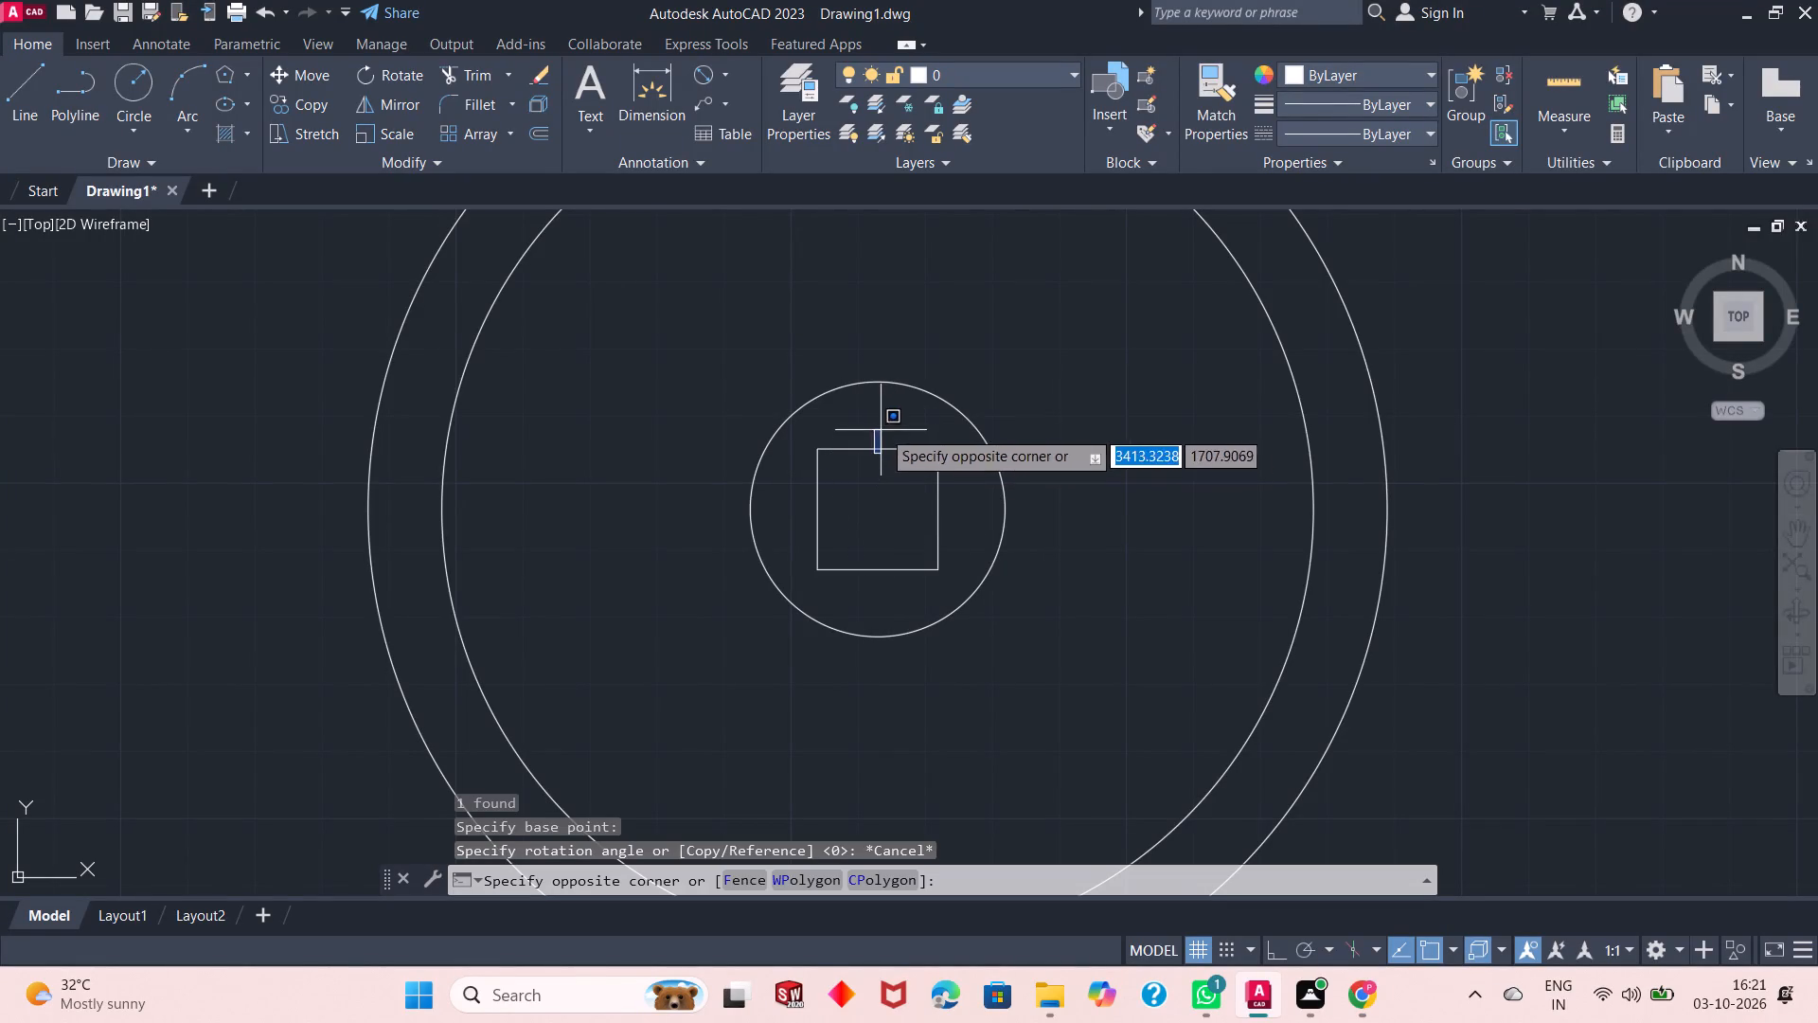
{"action": "double_click", "coordinate": [882, 429]}
{"action": "left_click", "coordinate": [863, 454]}
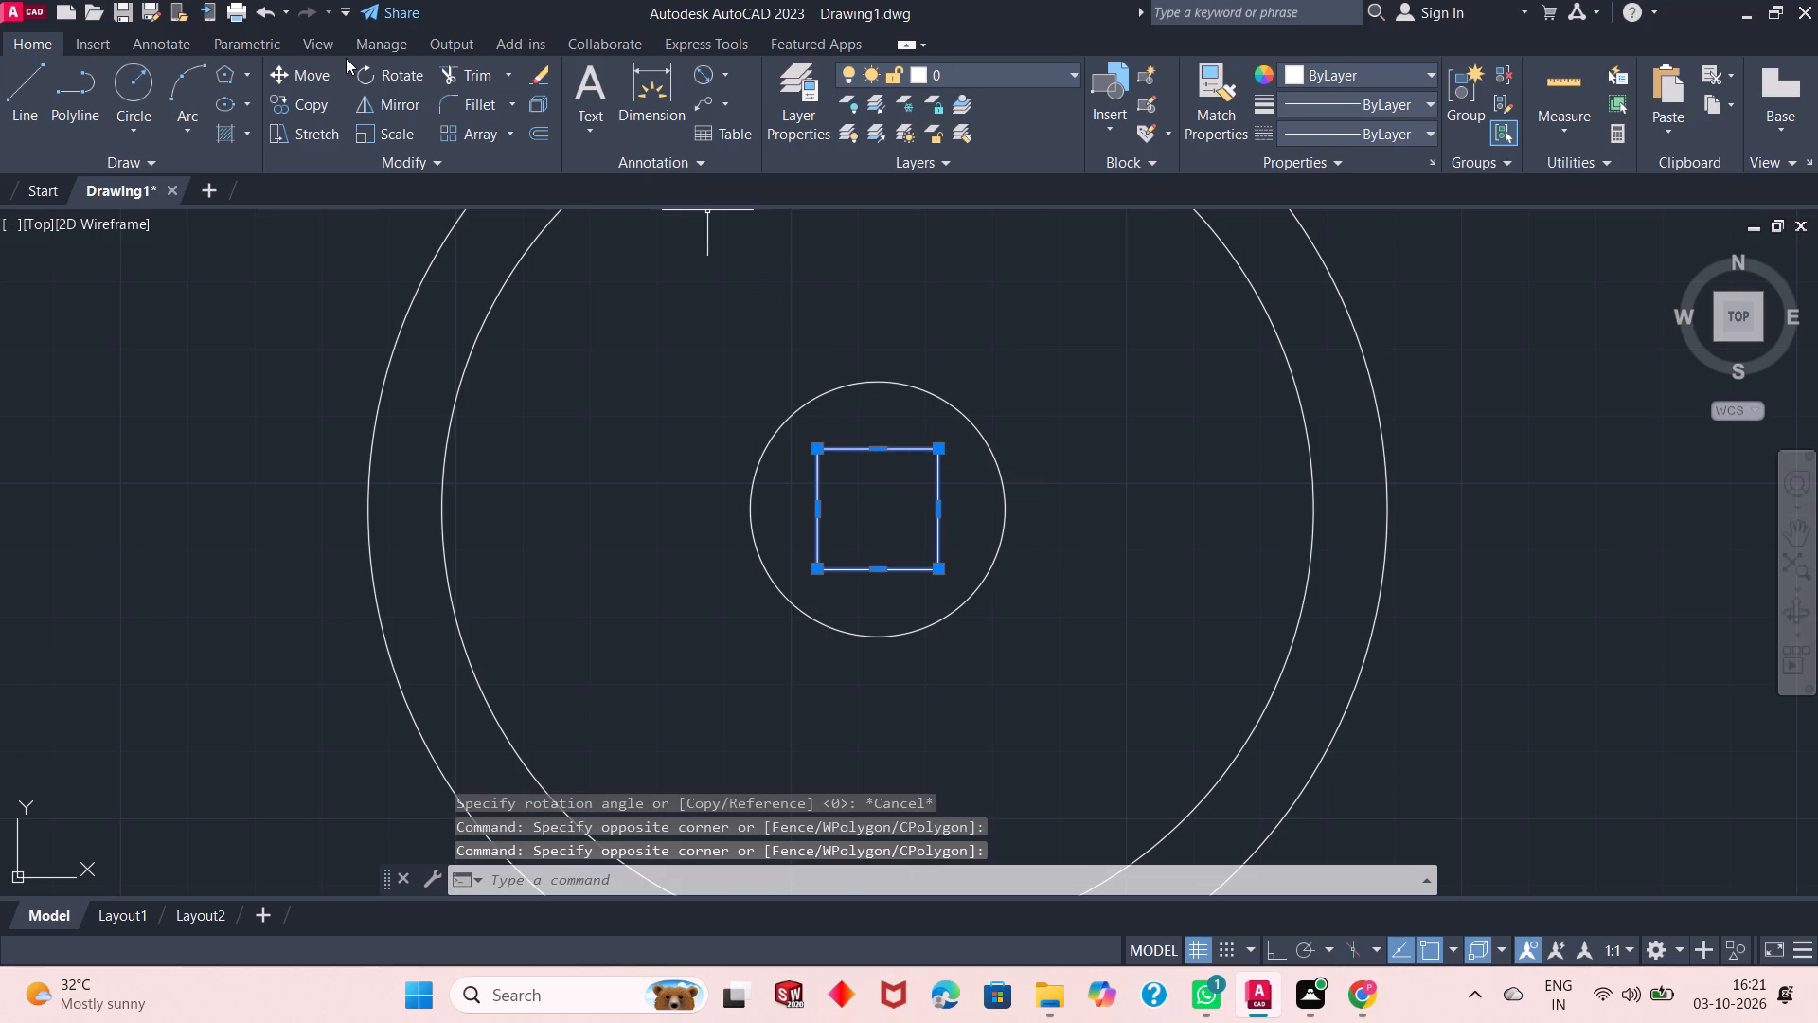
{"action": "left_click", "coordinate": [373, 80]}
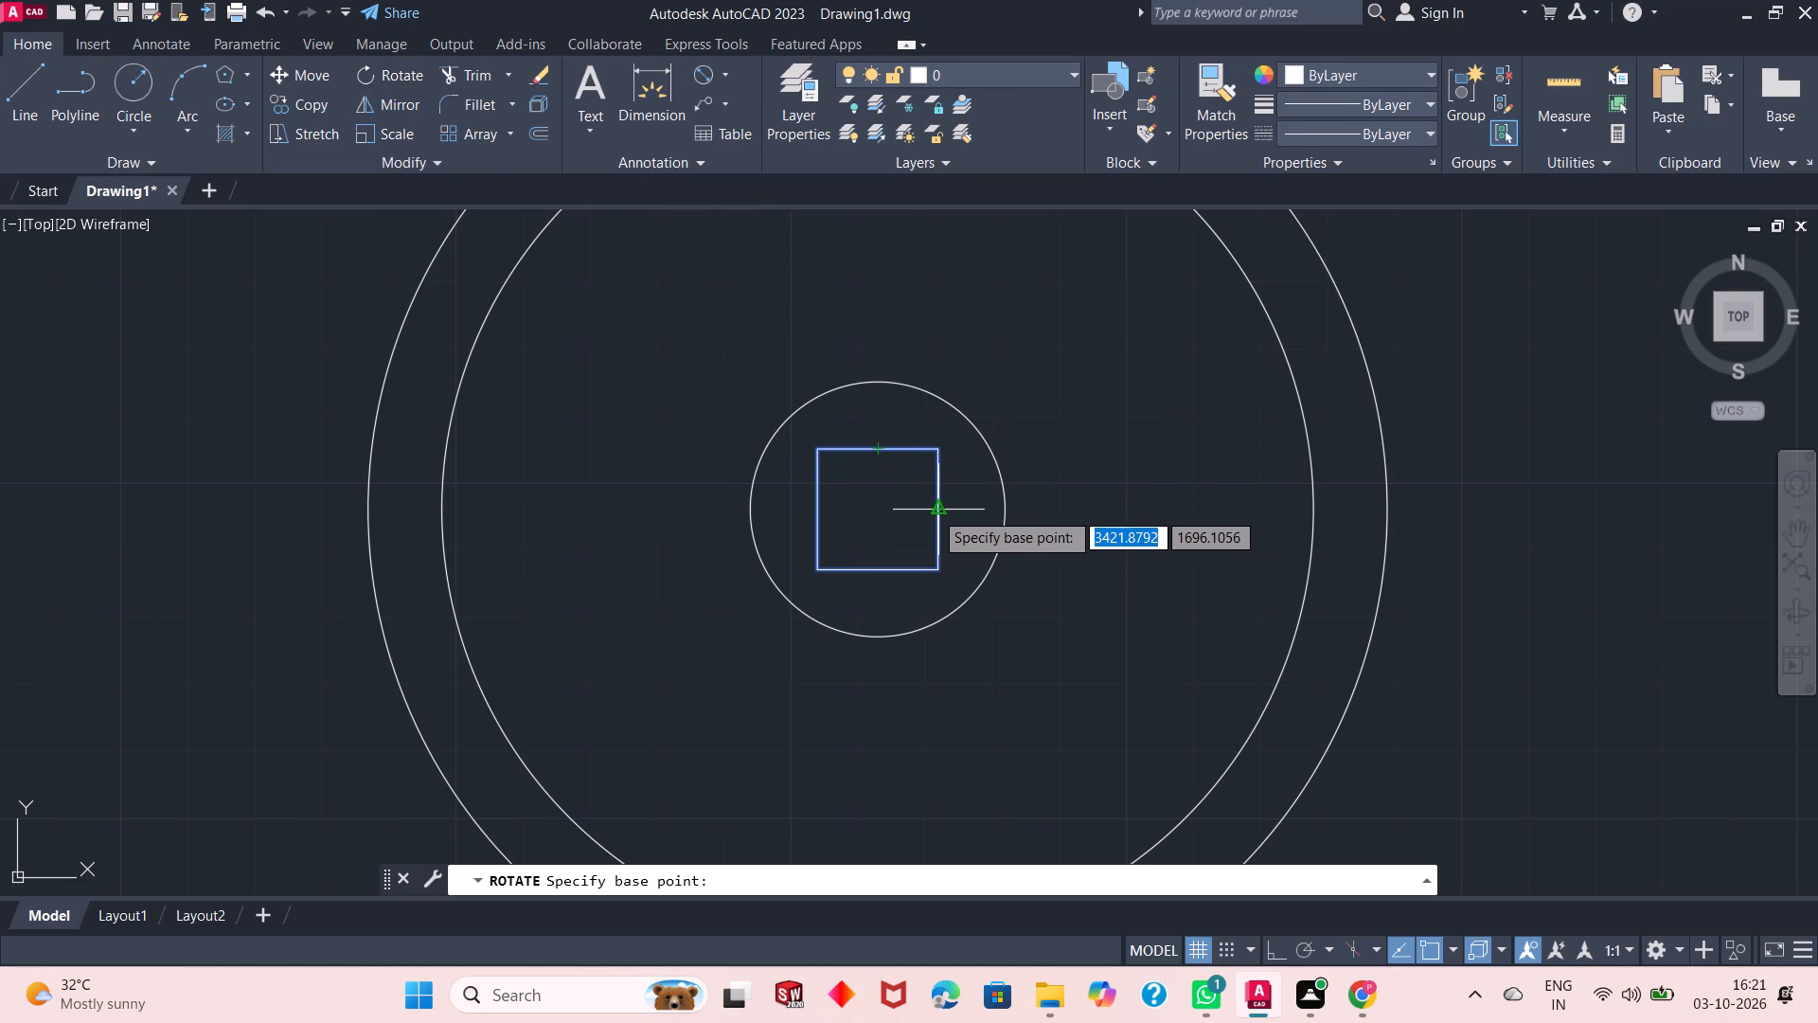
{"action": "left_click", "coordinate": [881, 509]}
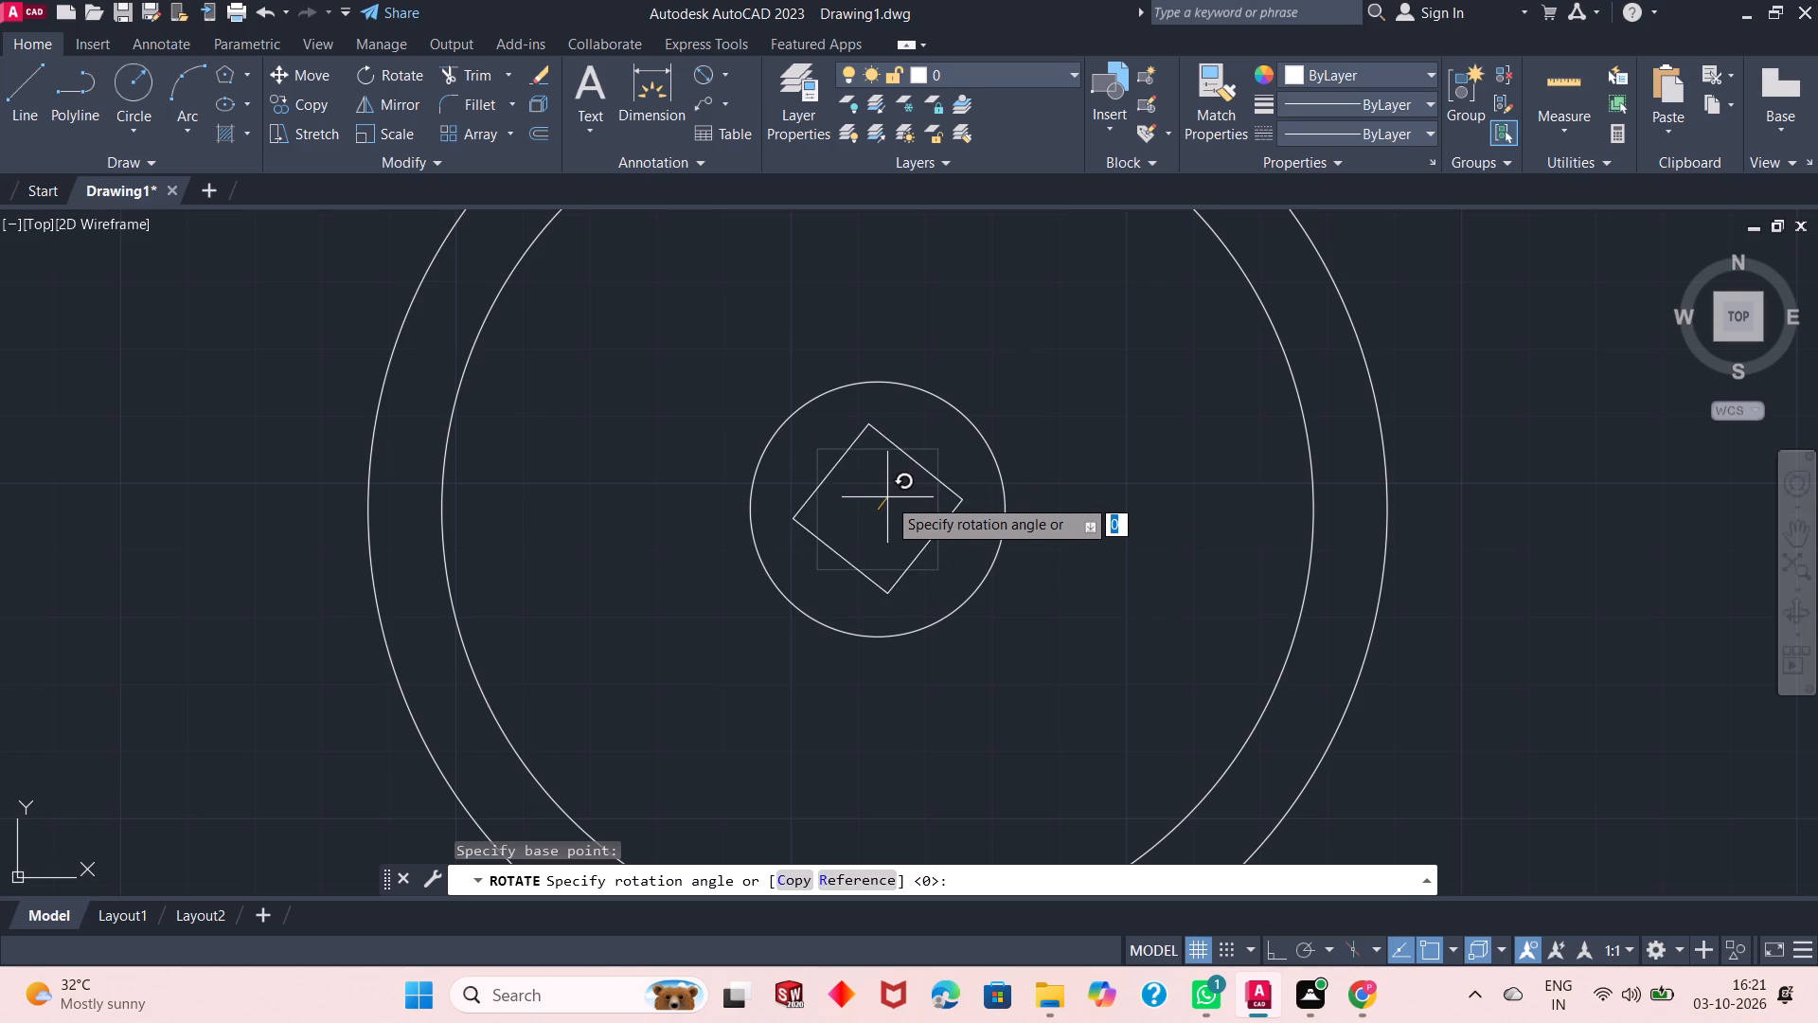
{"action": "type", "text": "45"}
{"action": "key", "text": "Return"}
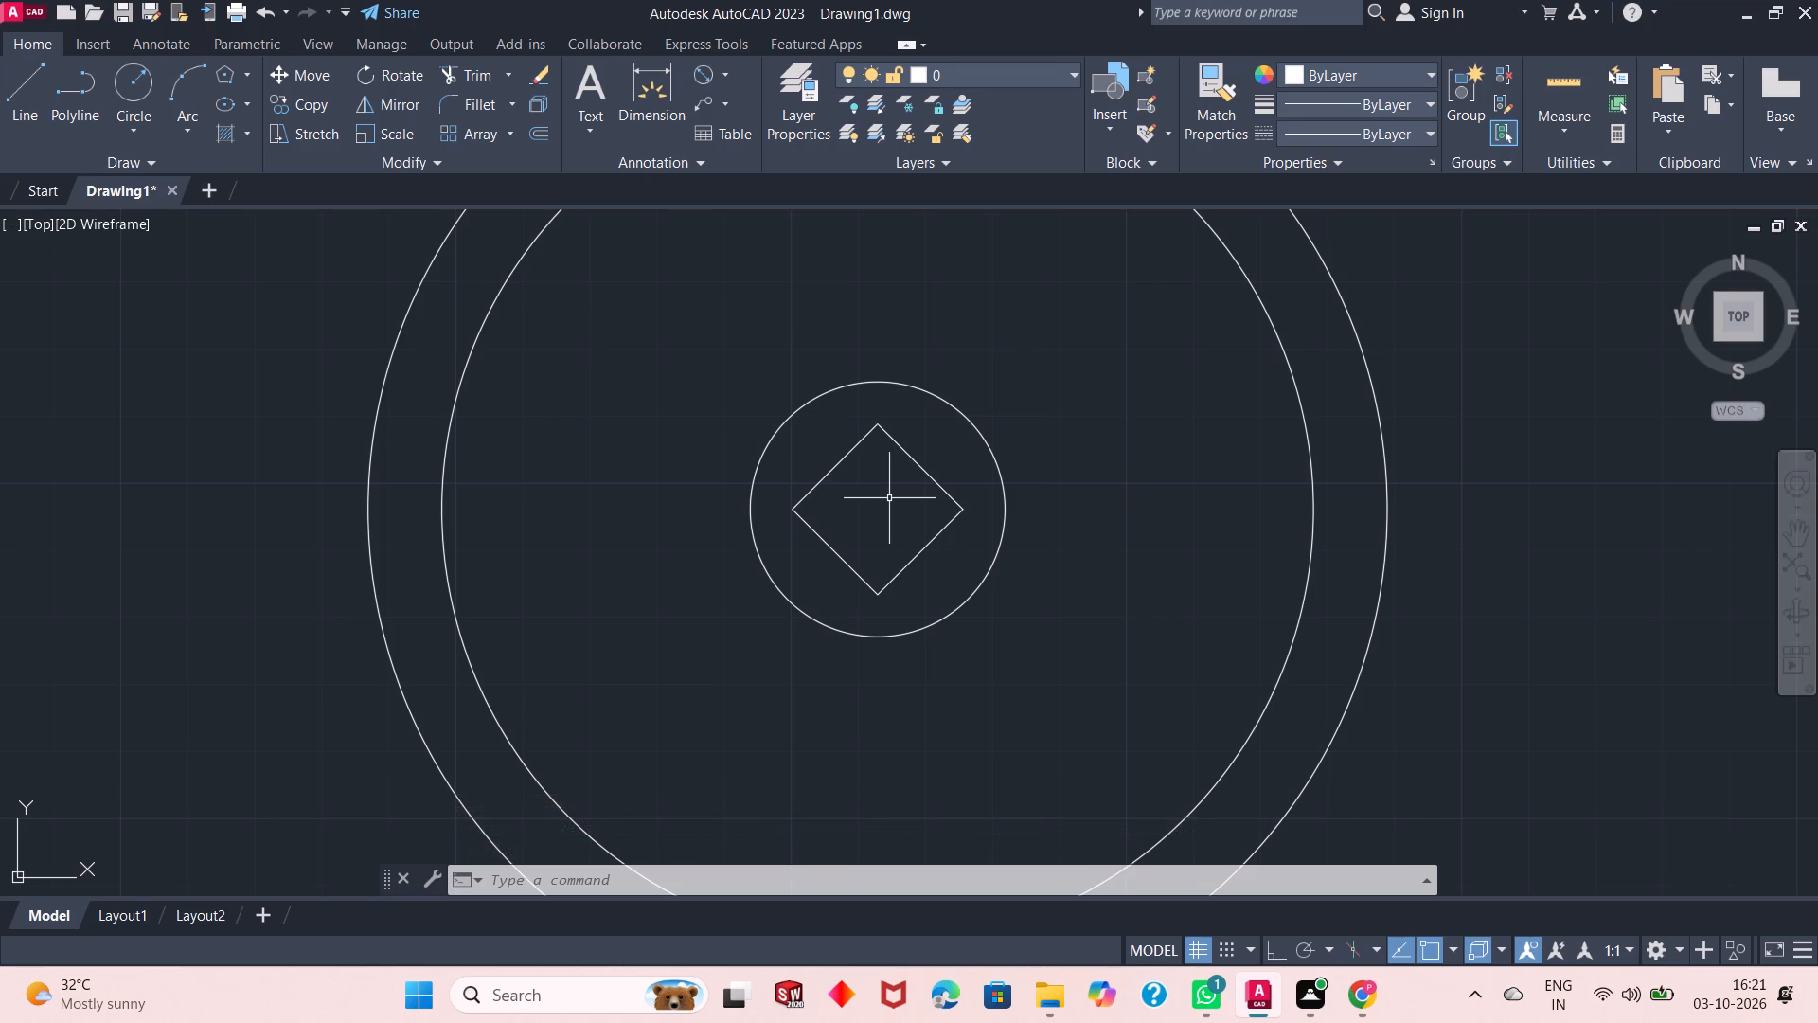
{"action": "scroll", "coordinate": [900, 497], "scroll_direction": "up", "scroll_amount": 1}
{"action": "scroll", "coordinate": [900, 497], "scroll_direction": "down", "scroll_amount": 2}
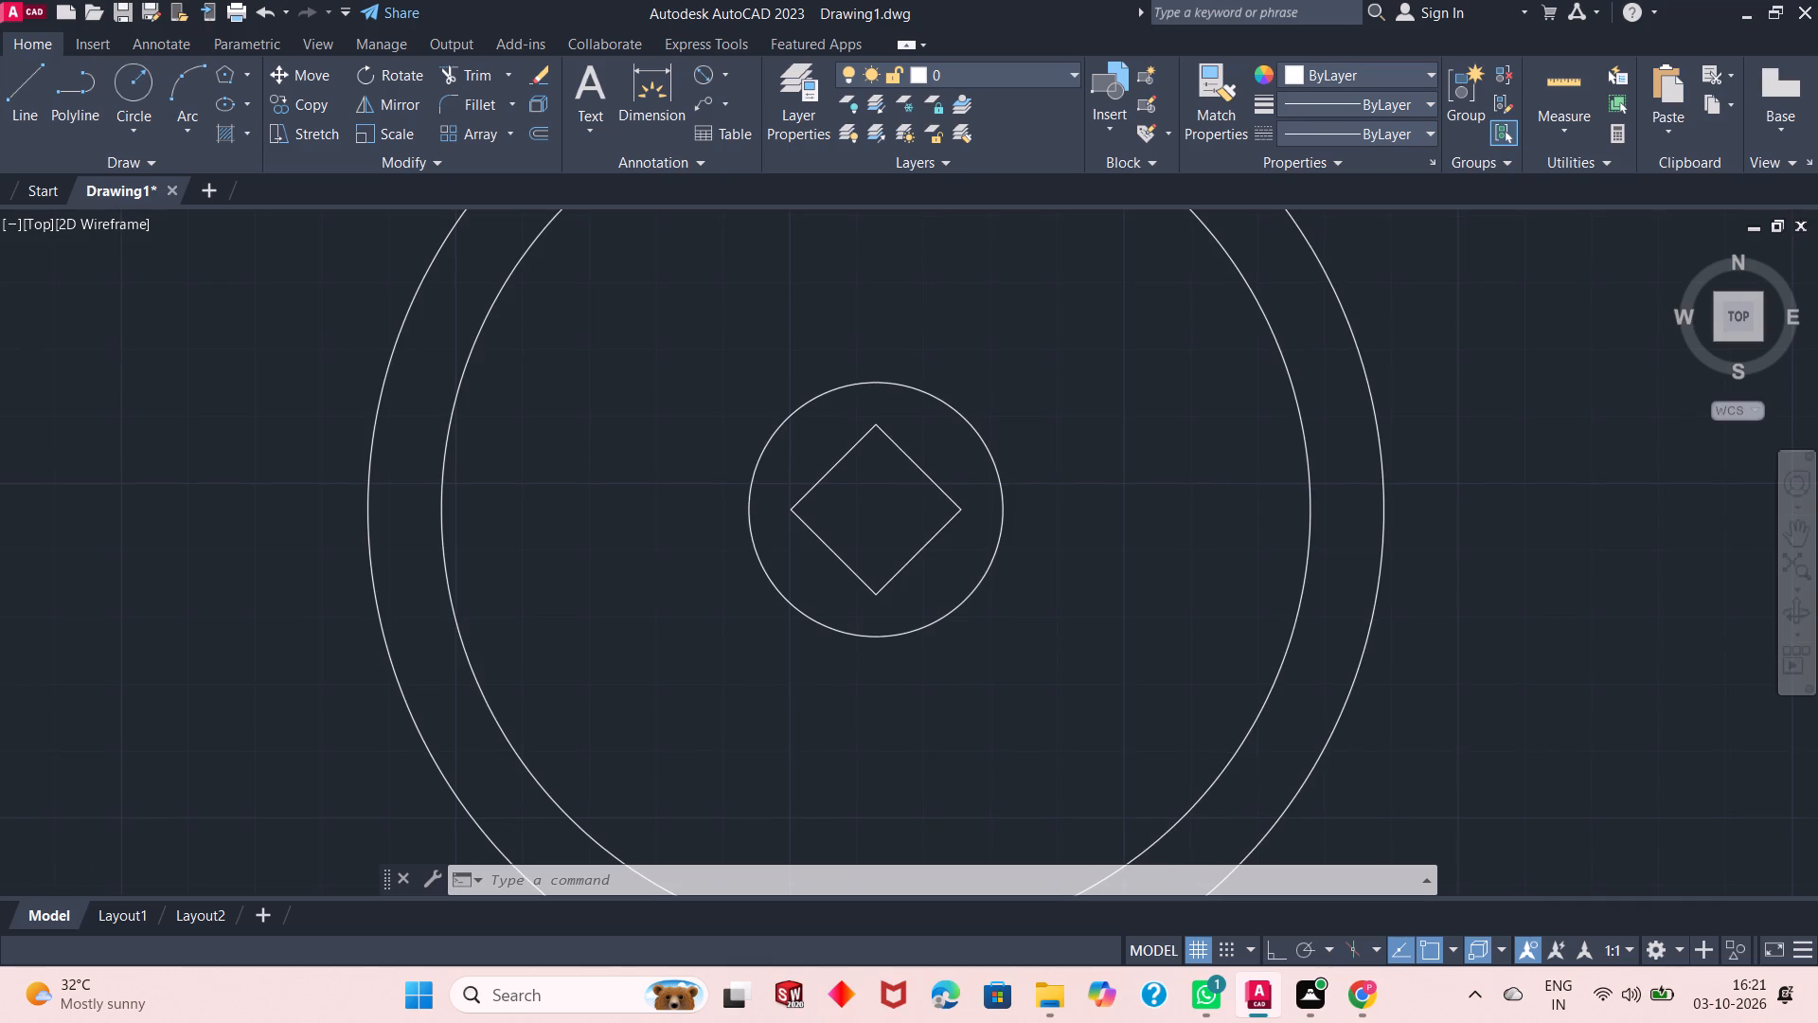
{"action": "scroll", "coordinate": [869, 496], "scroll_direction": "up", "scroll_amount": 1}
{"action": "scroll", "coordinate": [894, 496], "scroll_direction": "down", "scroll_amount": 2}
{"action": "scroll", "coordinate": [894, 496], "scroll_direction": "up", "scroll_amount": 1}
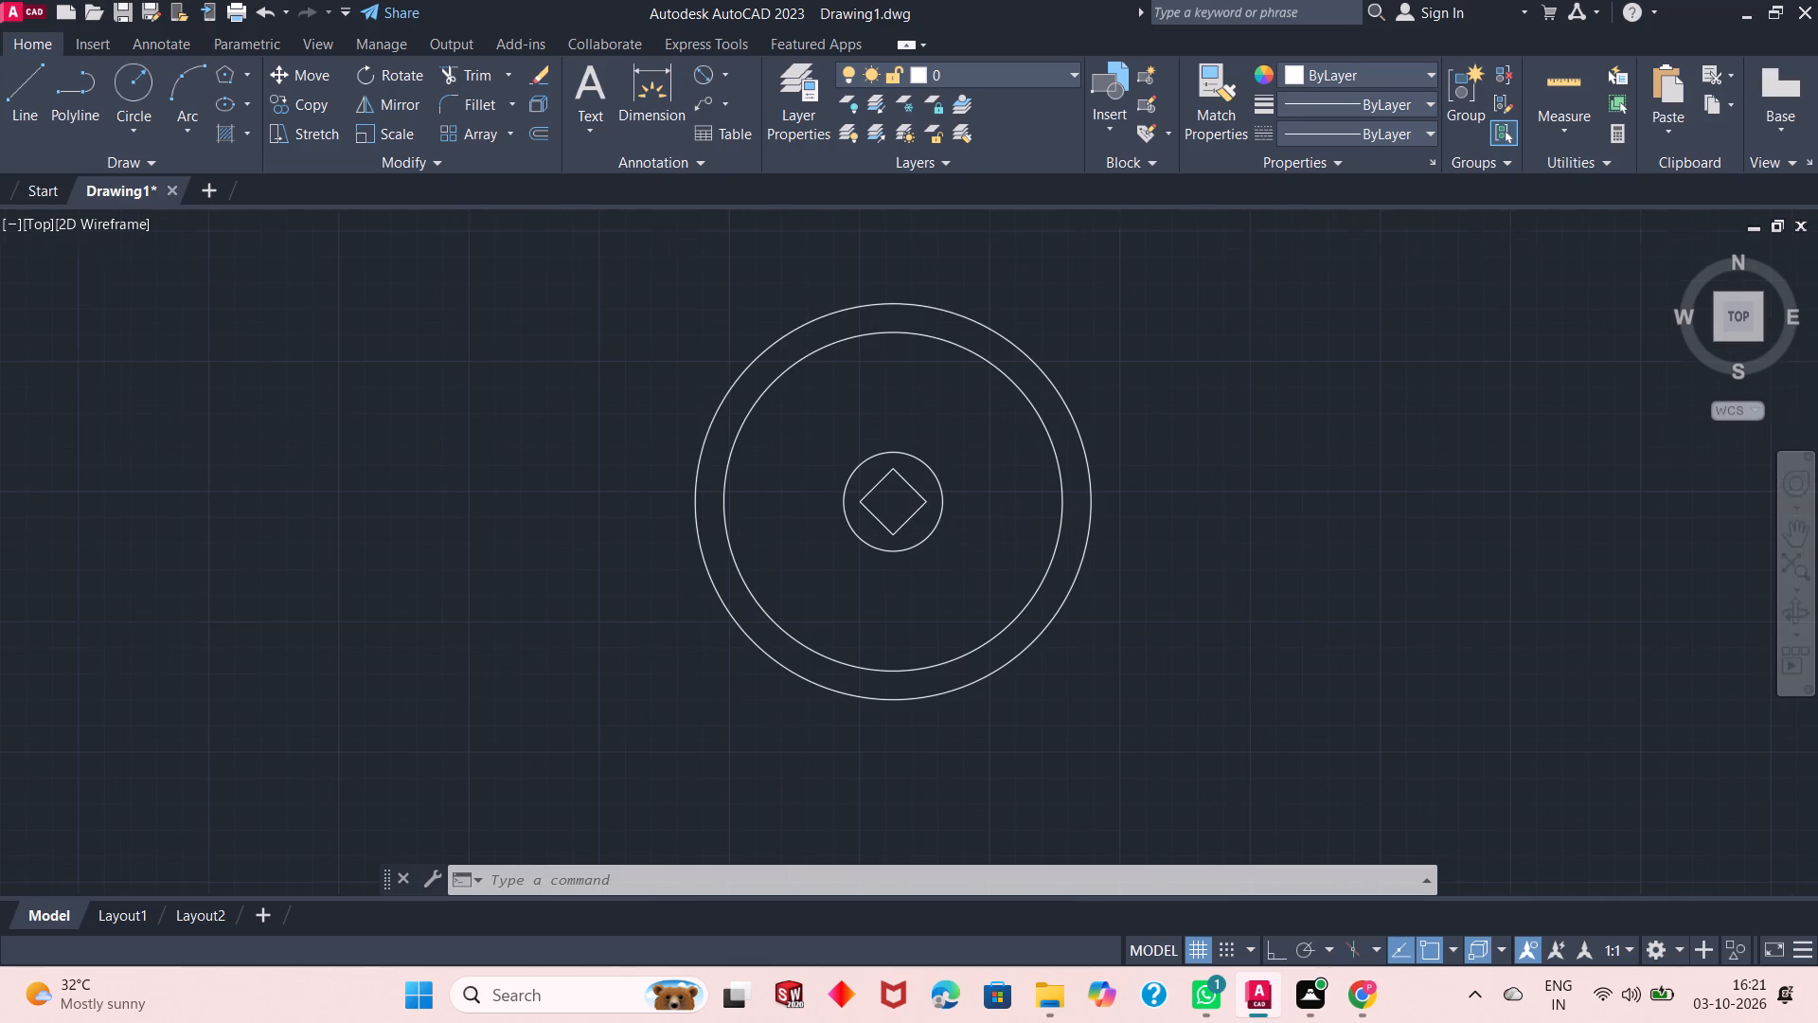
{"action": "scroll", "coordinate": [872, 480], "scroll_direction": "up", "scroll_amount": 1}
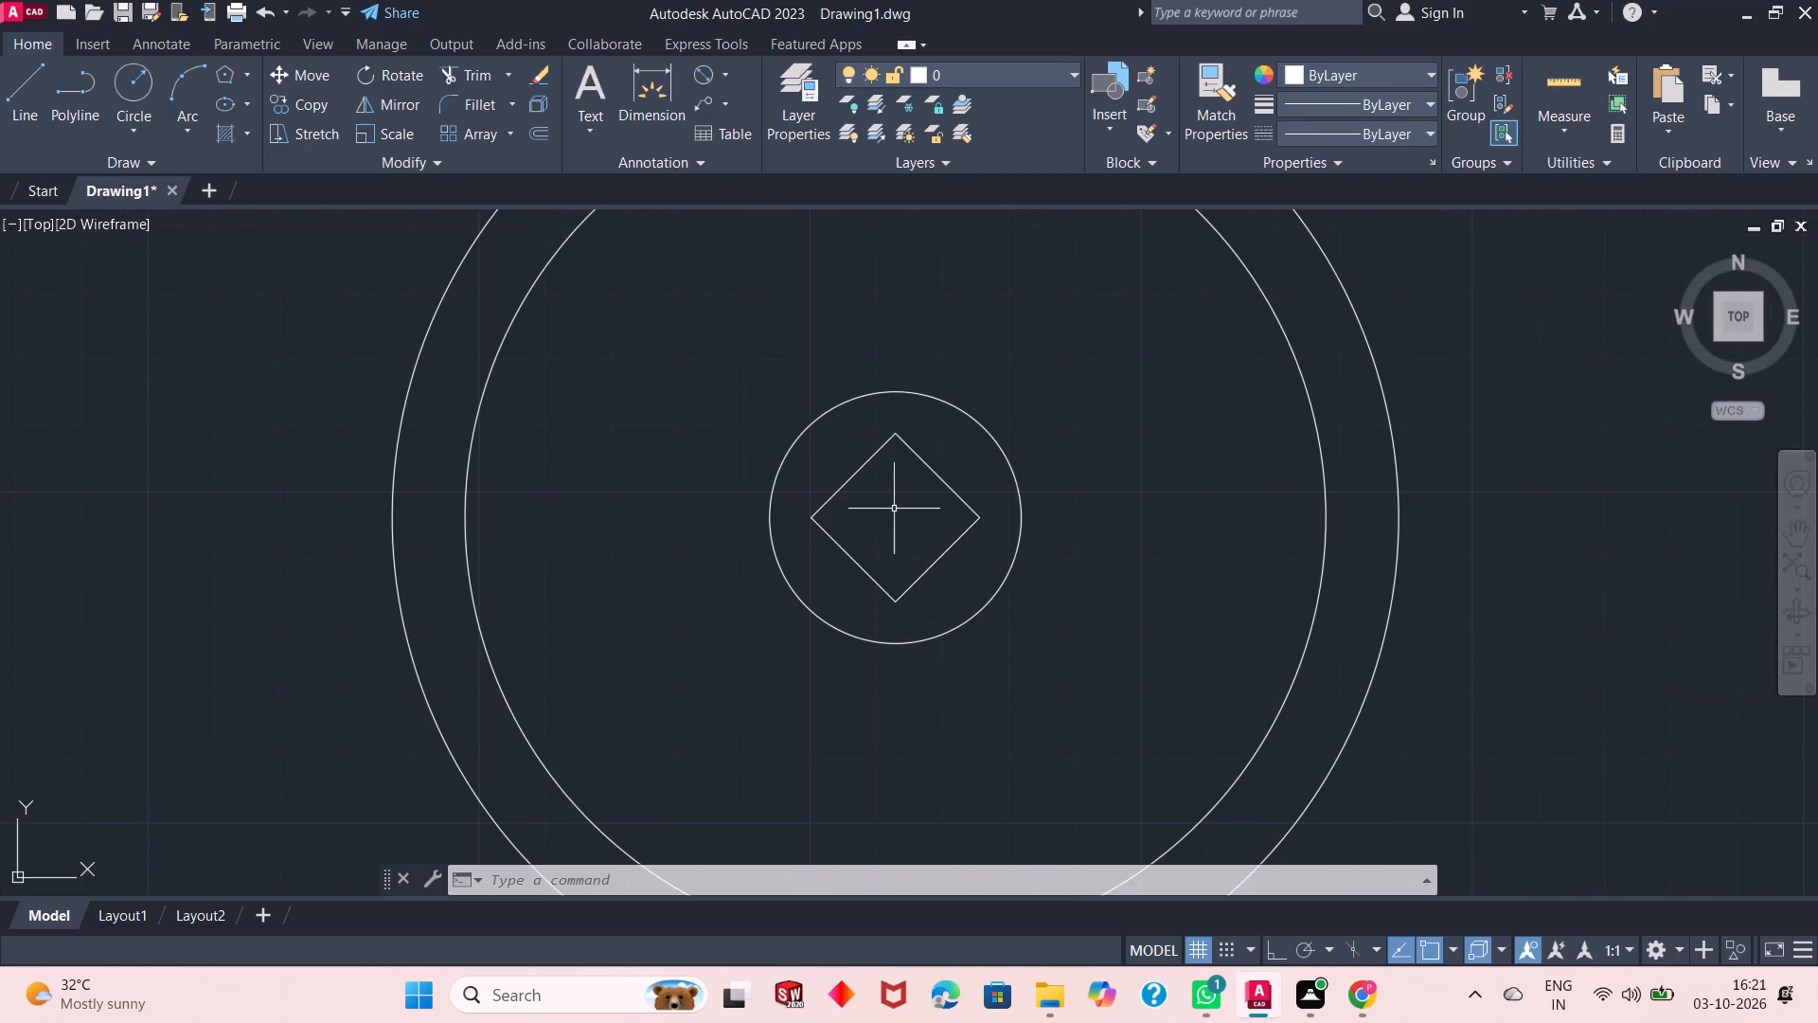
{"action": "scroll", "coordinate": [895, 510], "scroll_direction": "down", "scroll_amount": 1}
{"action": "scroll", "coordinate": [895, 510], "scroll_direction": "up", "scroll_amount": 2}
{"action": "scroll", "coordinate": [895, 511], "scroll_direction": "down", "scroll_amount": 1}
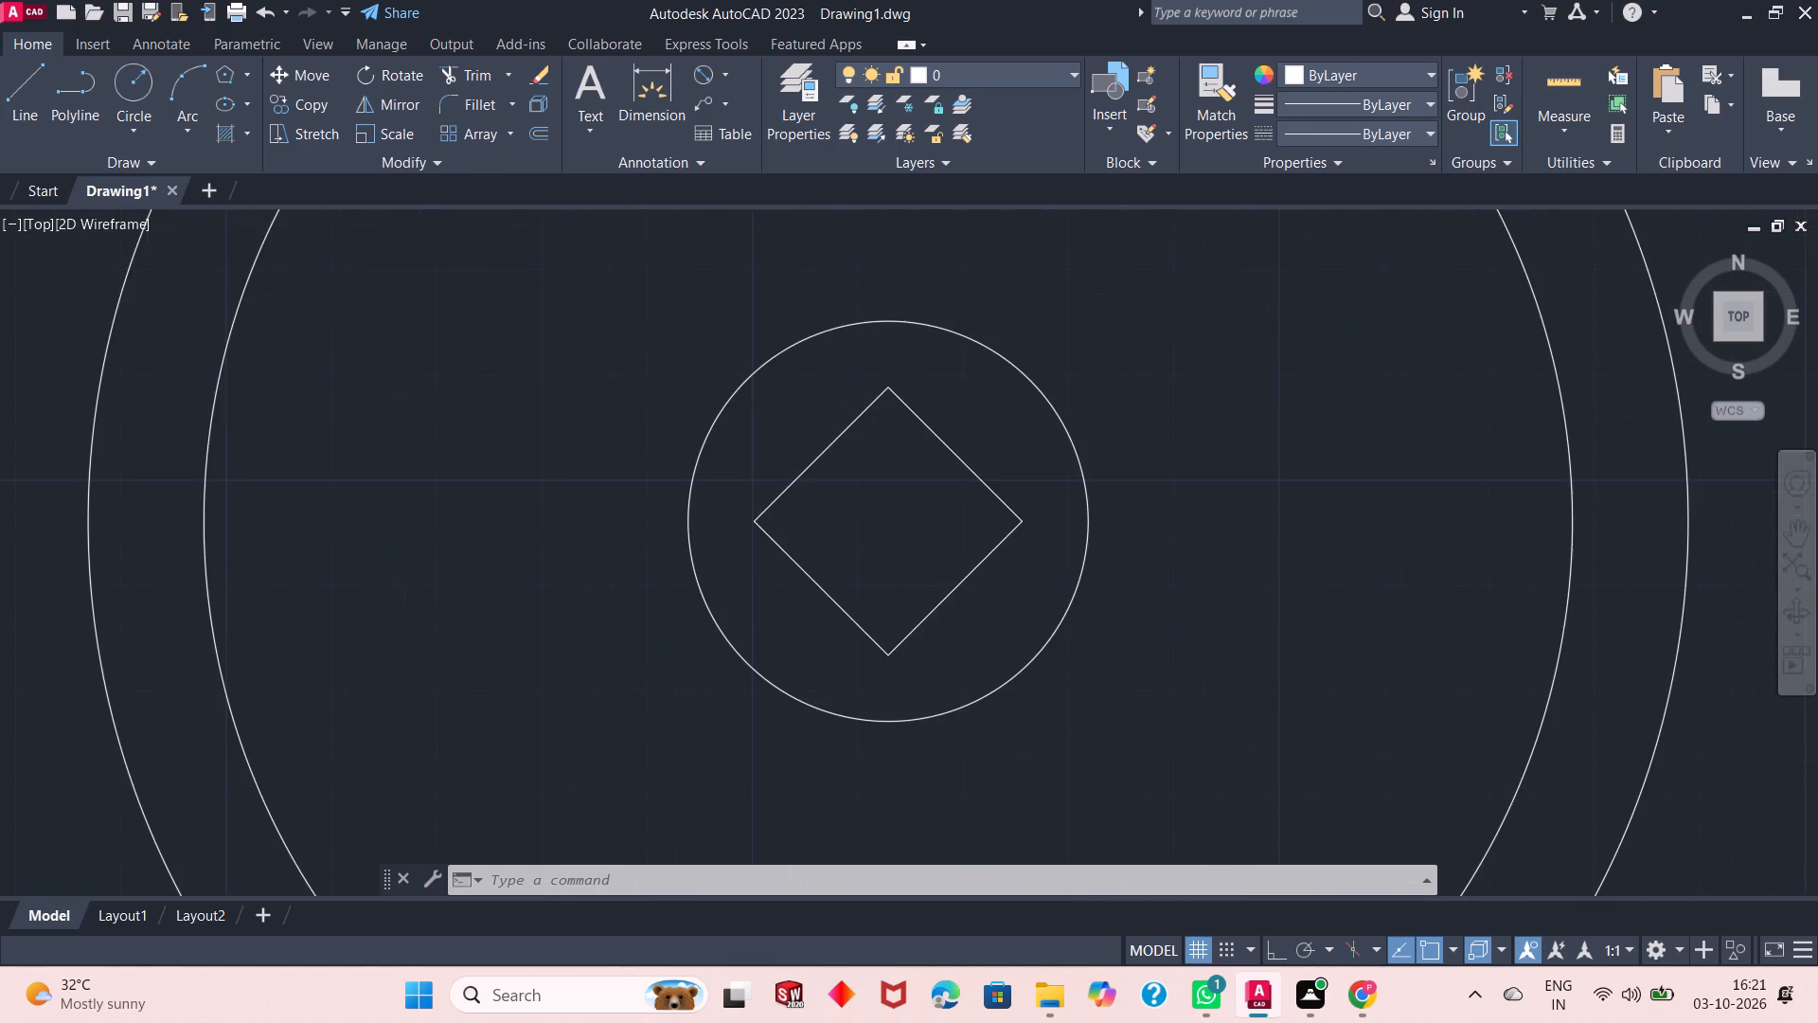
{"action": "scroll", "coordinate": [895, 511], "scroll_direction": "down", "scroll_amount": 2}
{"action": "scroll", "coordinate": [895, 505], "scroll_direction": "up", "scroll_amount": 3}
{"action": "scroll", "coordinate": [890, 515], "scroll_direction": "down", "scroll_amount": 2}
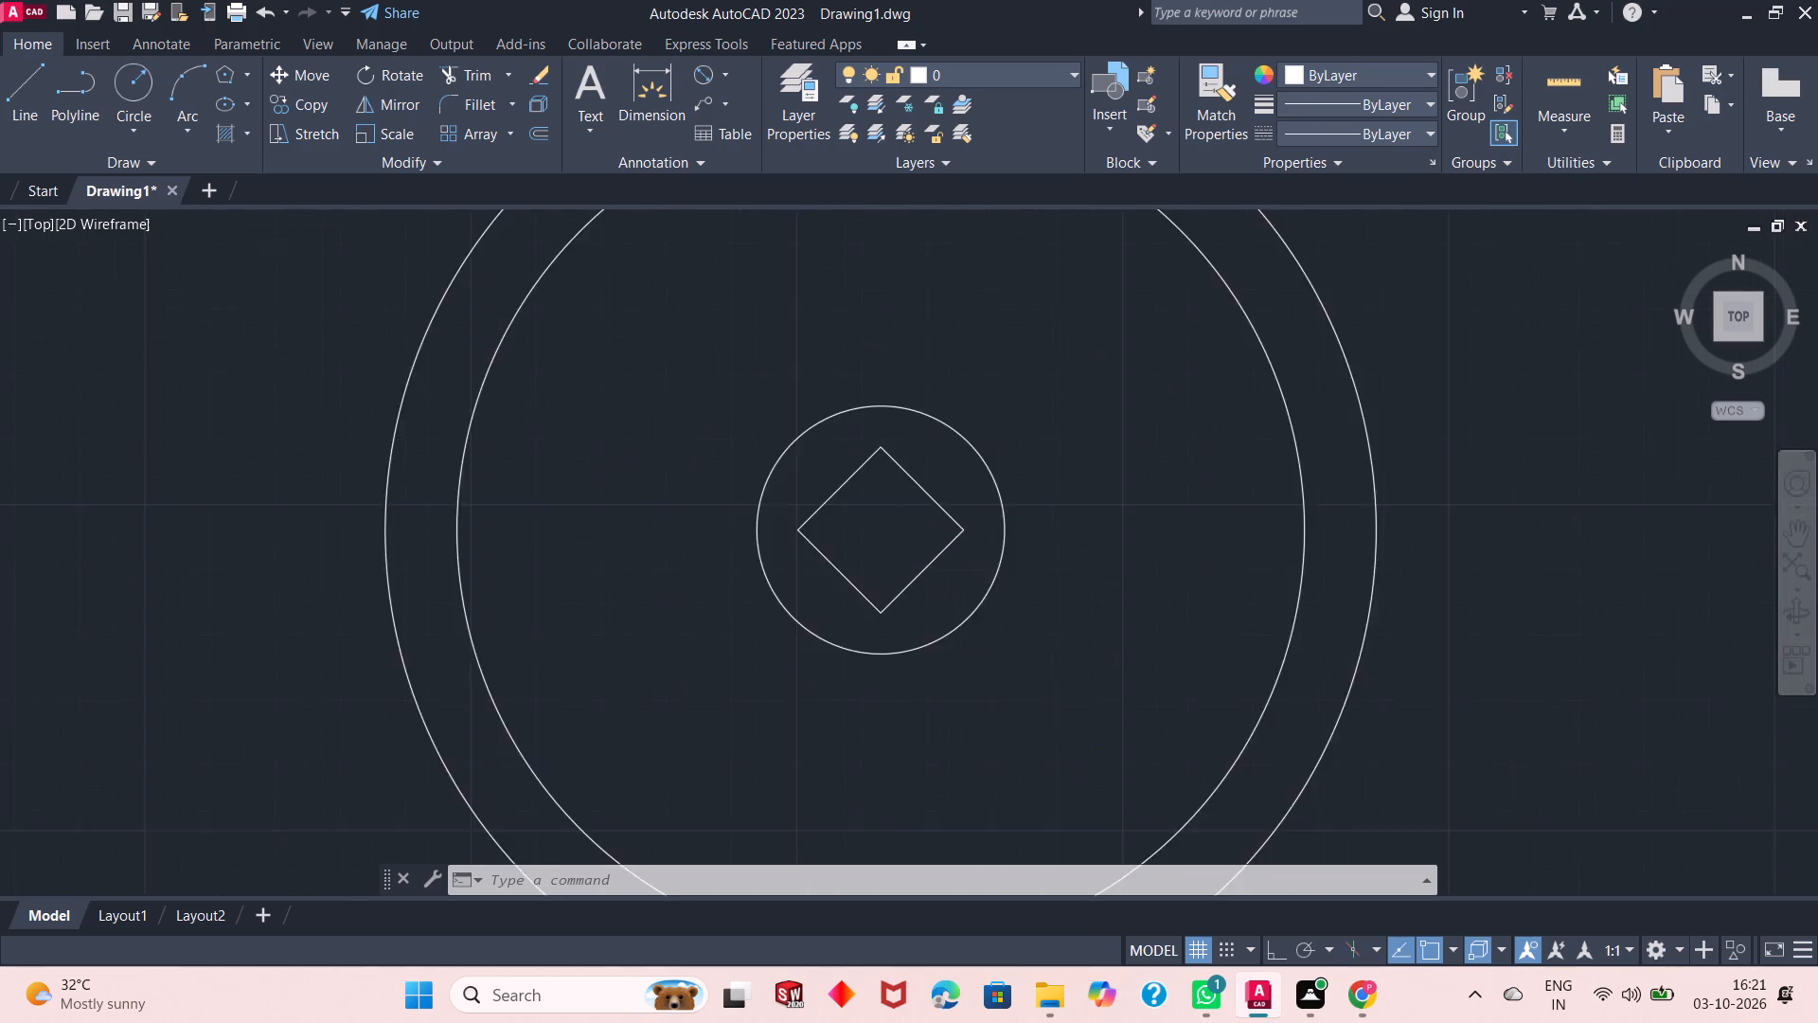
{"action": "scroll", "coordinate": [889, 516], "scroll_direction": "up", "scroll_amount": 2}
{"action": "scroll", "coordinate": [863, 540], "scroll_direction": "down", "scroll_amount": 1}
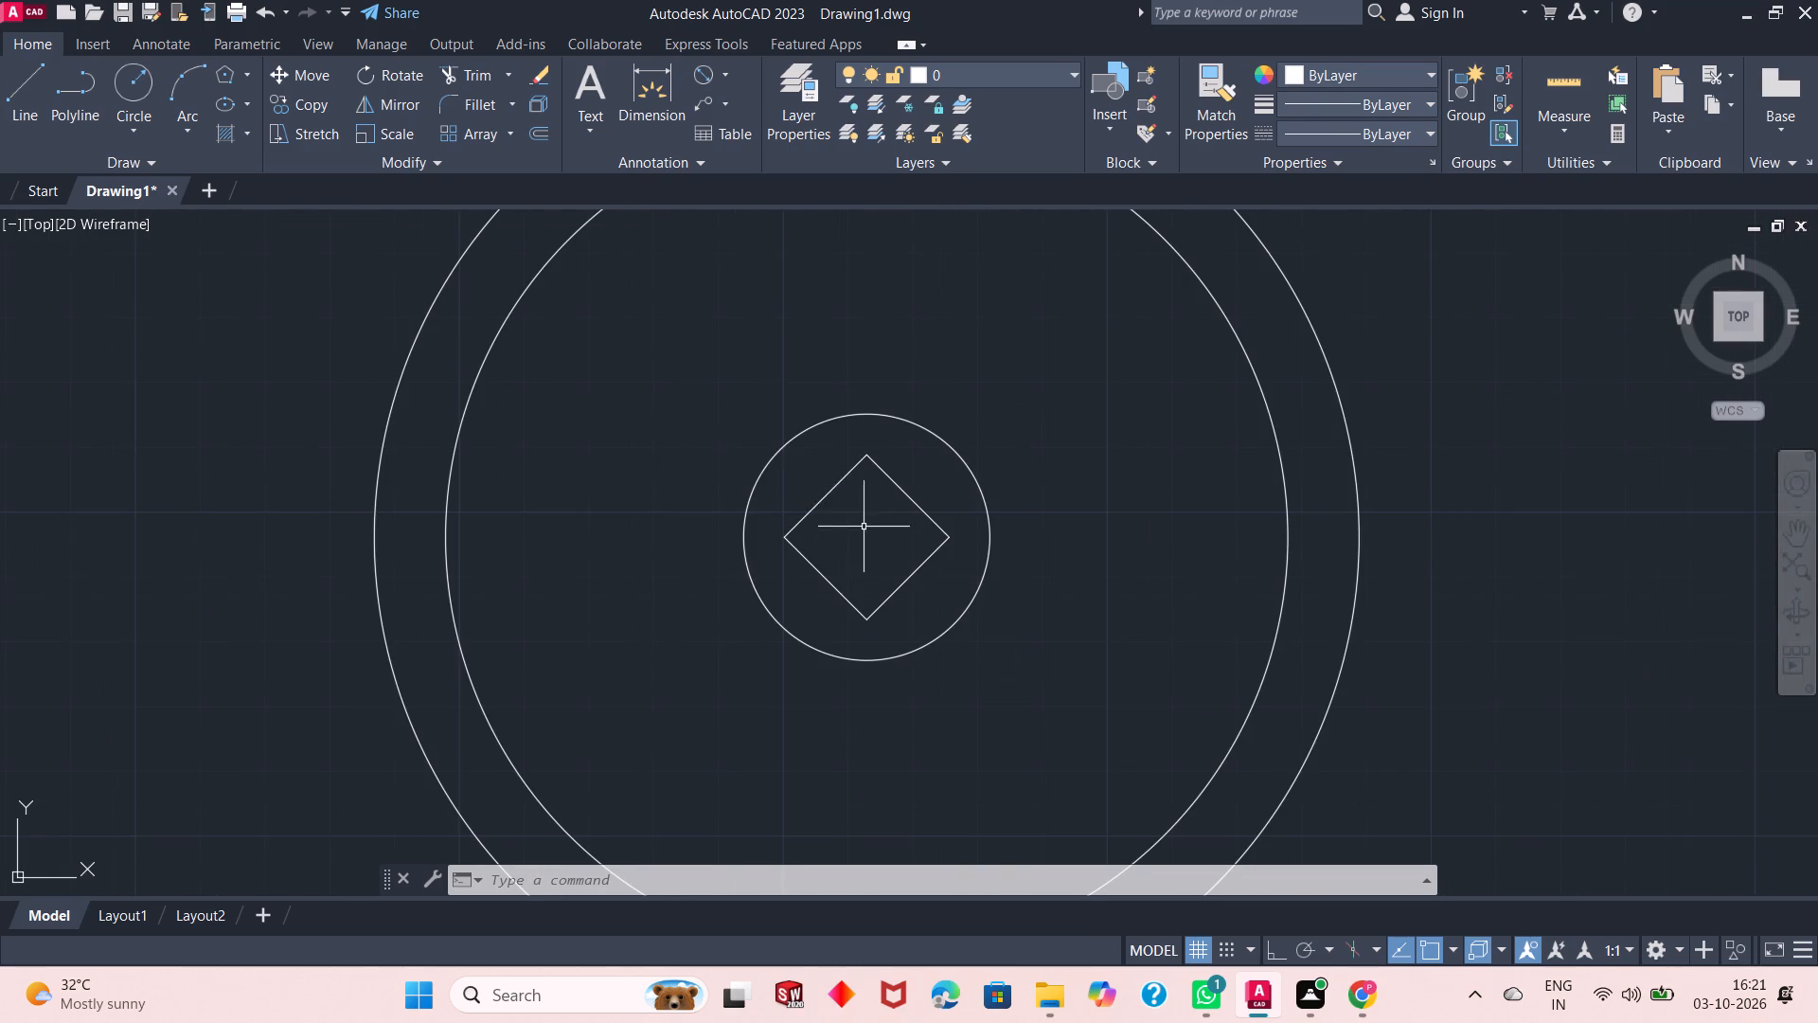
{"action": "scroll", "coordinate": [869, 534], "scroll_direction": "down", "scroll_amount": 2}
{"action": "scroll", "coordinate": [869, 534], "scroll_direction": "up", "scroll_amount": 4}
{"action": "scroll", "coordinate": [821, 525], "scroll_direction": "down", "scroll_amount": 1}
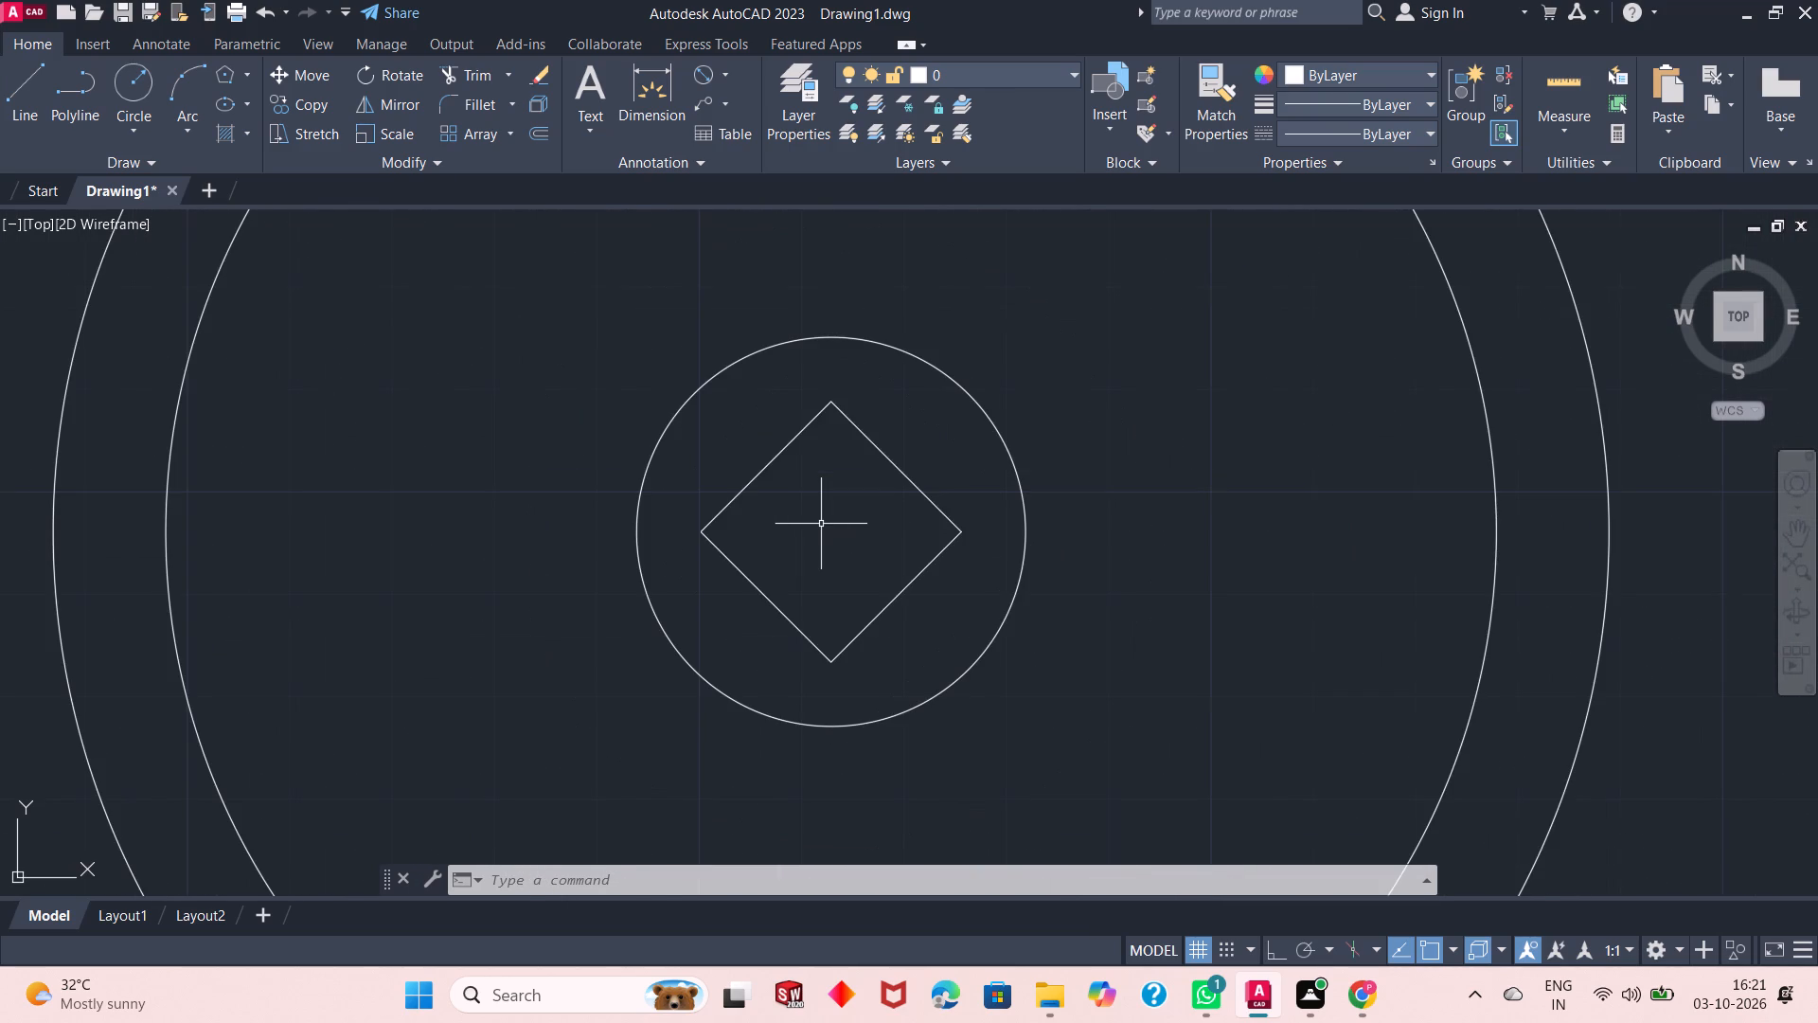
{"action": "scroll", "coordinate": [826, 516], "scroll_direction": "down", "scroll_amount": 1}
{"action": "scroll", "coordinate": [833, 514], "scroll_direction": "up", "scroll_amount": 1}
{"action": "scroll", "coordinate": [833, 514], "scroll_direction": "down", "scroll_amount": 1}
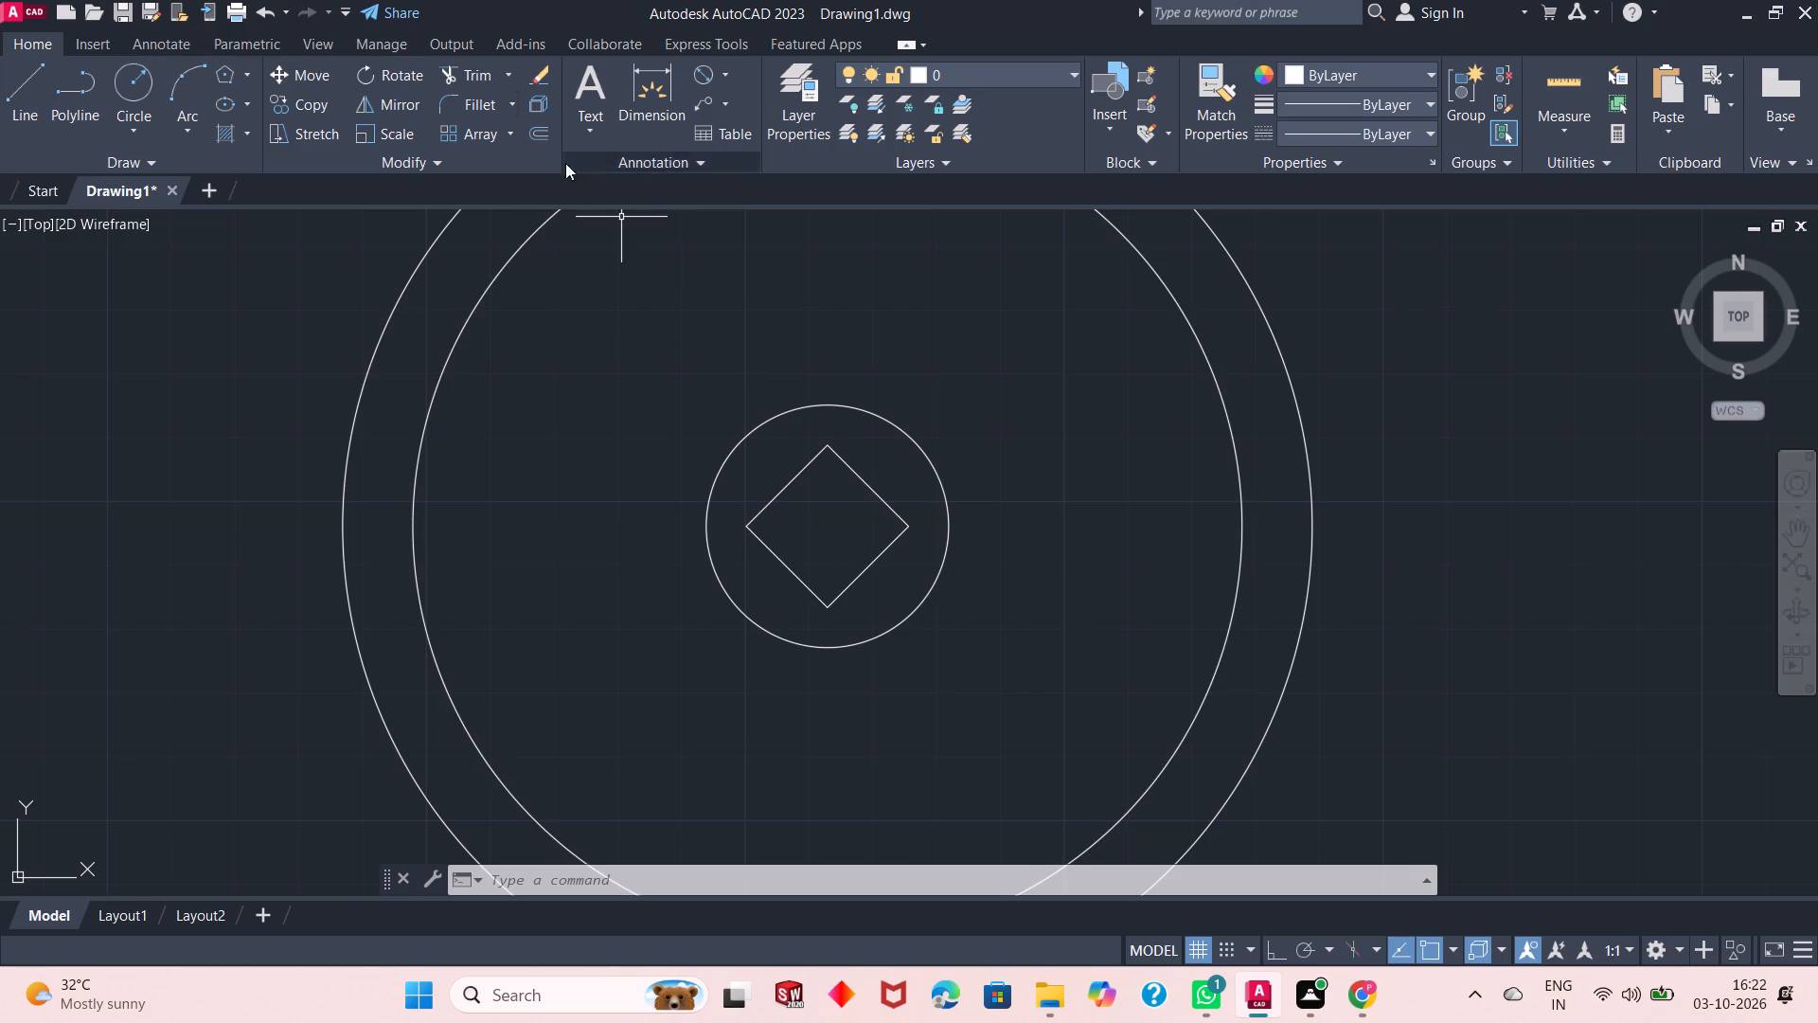
Check the rotated square's side length with a temporary line from its top vertex to its left vertex.
{"action": "left_click", "coordinate": [31, 88]}
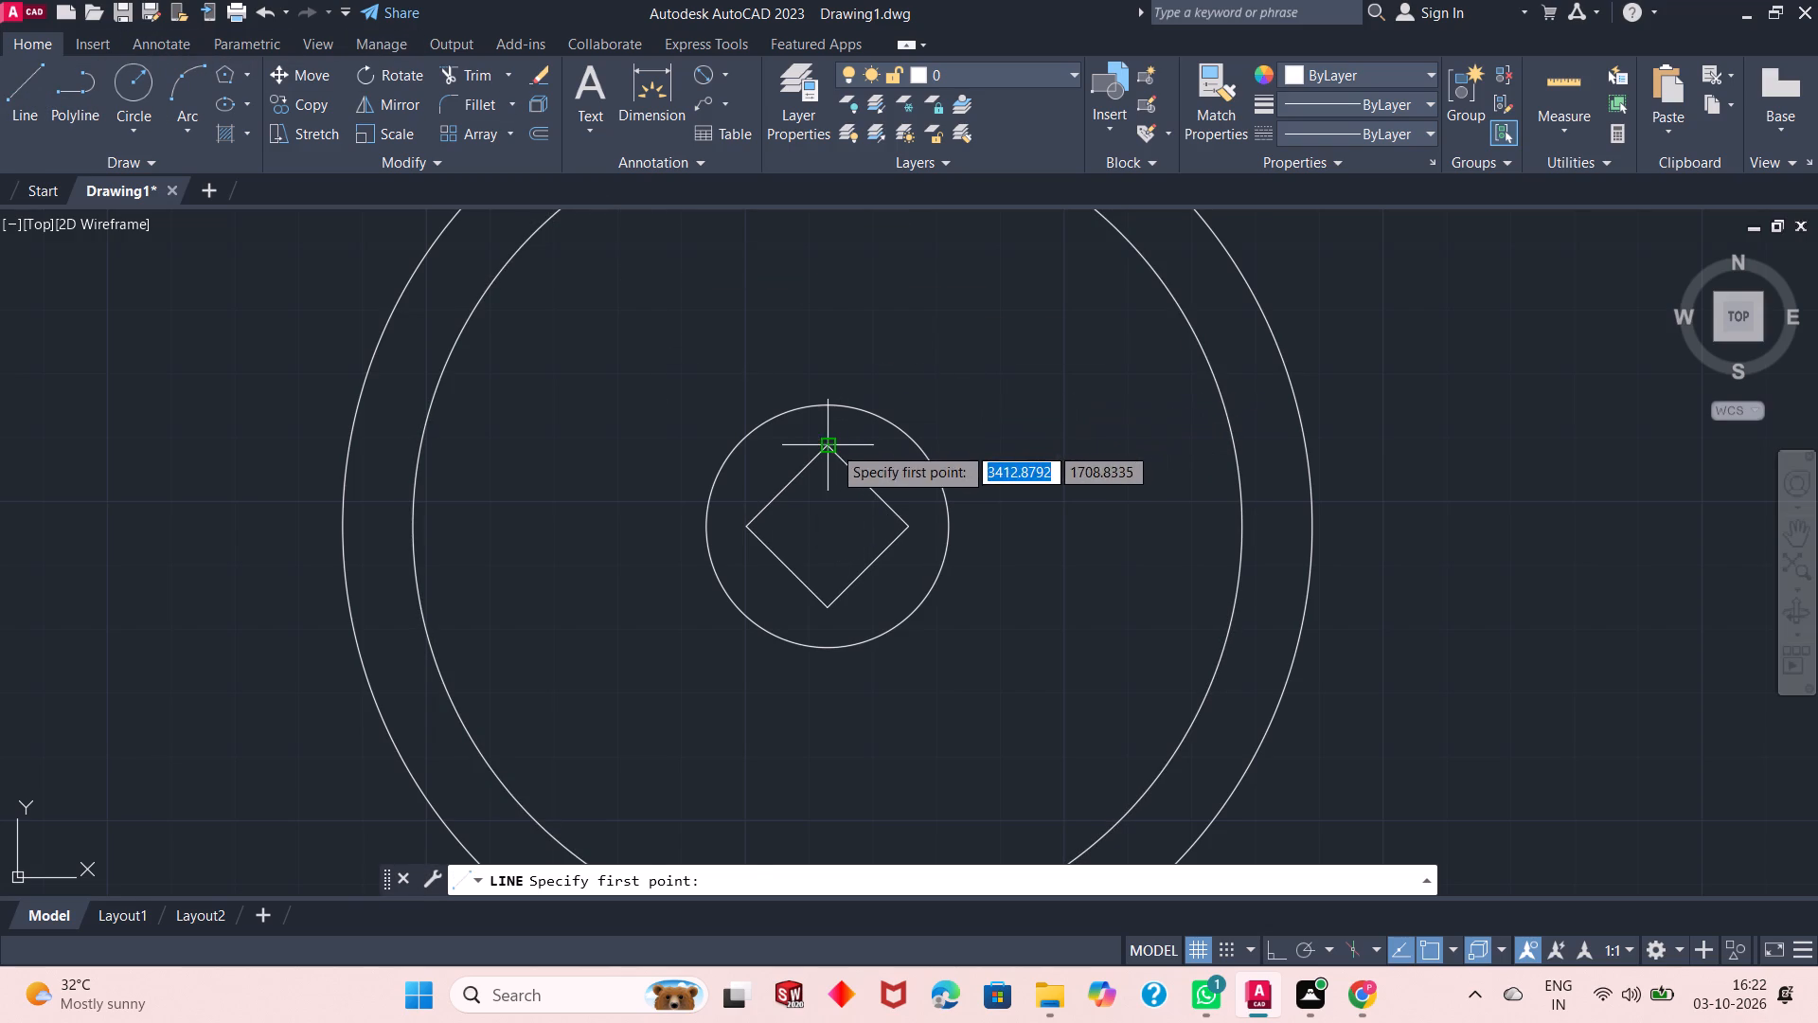
{"action": "left_click", "coordinate": [830, 446]}
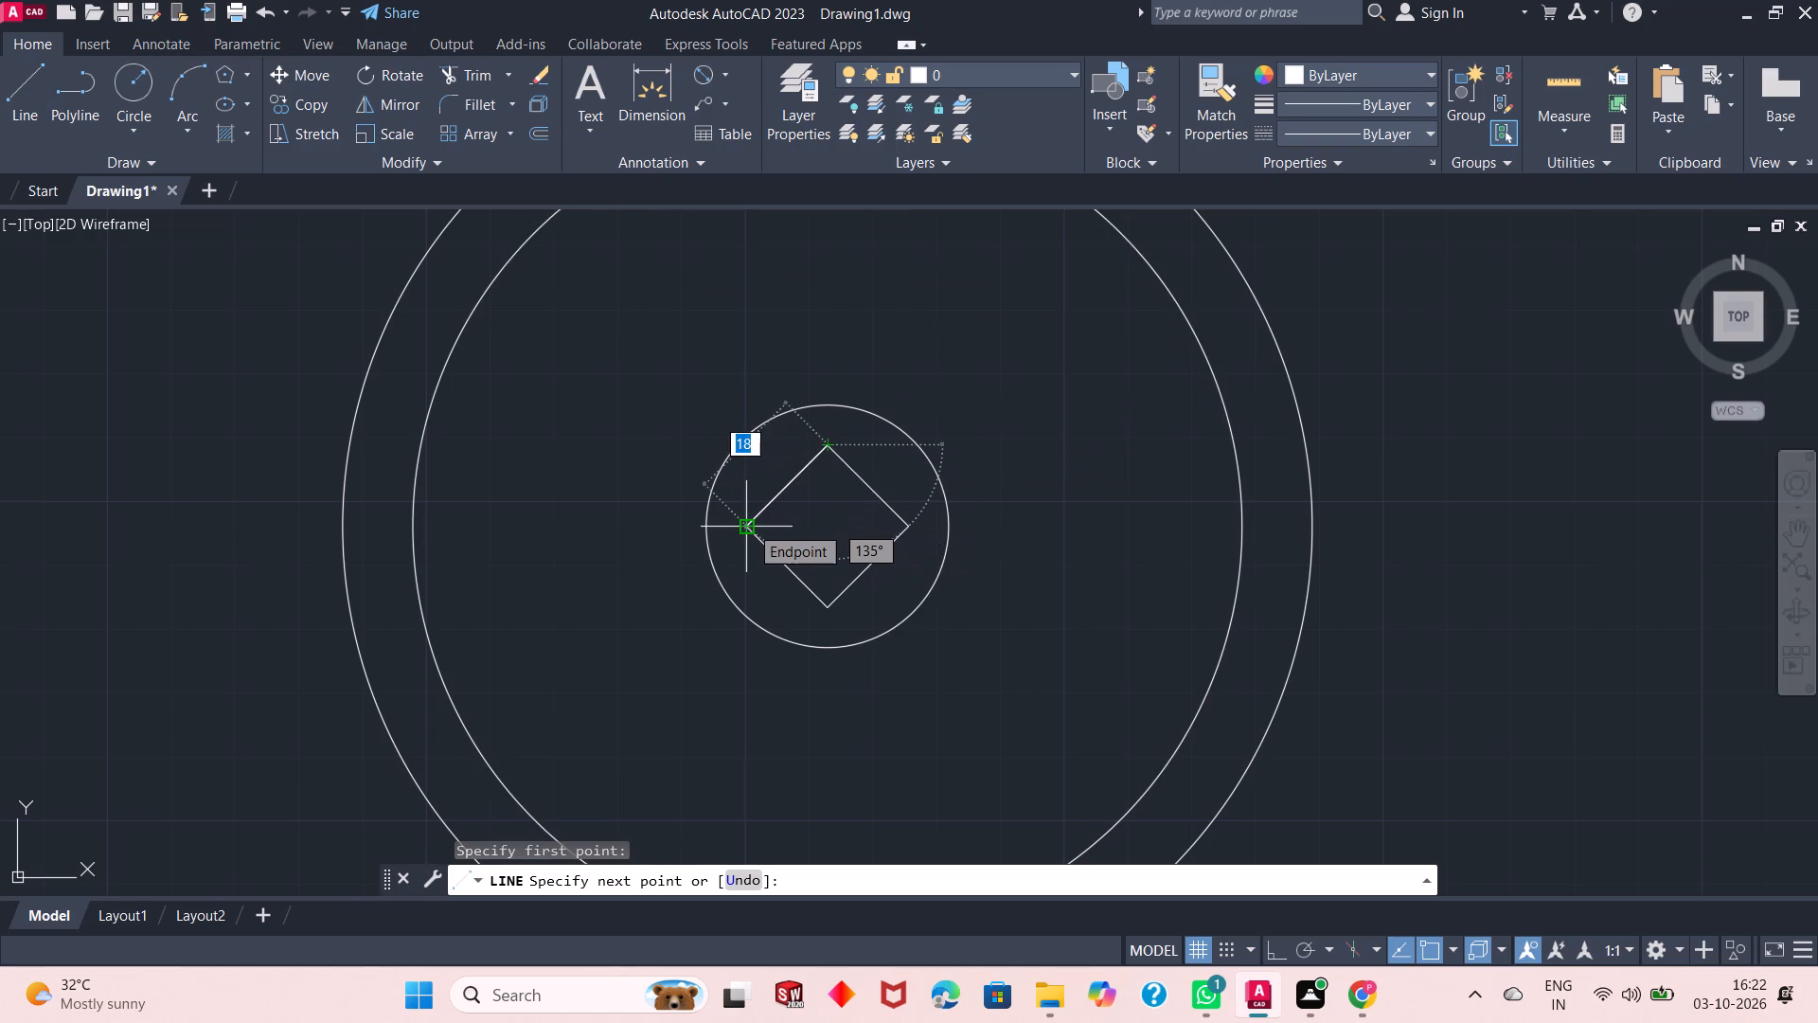
{"action": "key", "text": "Escape"}
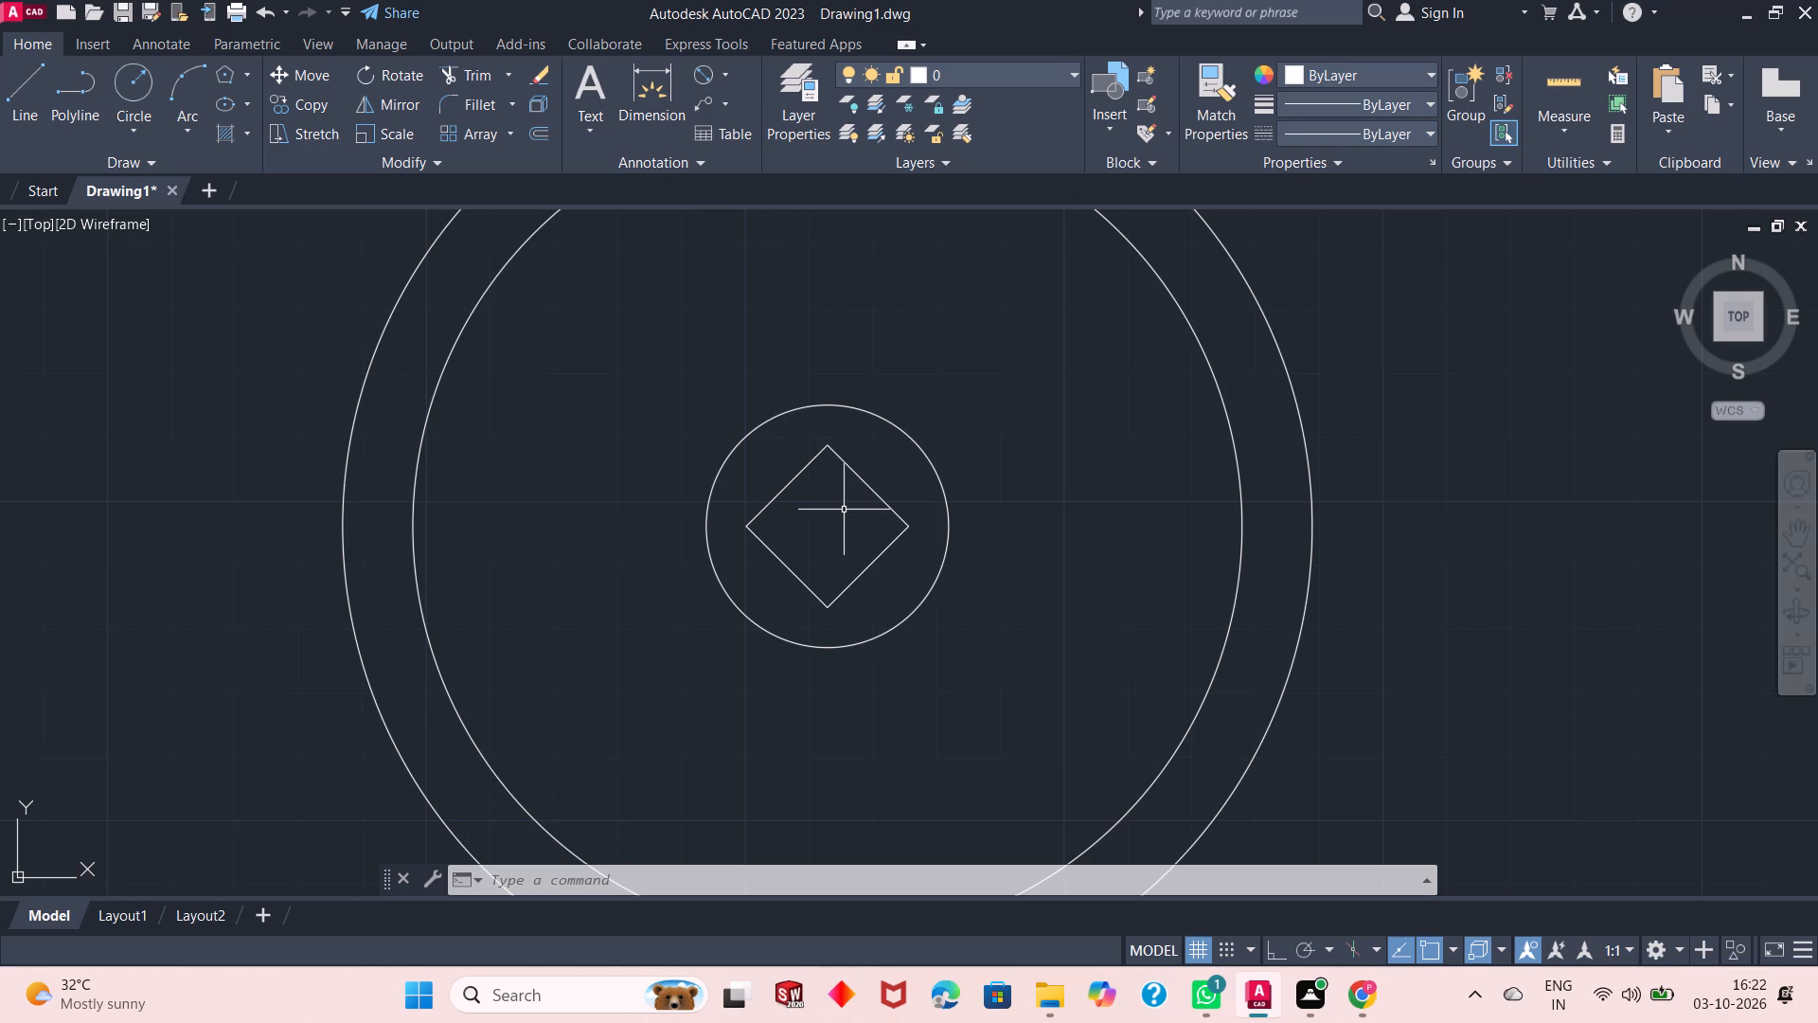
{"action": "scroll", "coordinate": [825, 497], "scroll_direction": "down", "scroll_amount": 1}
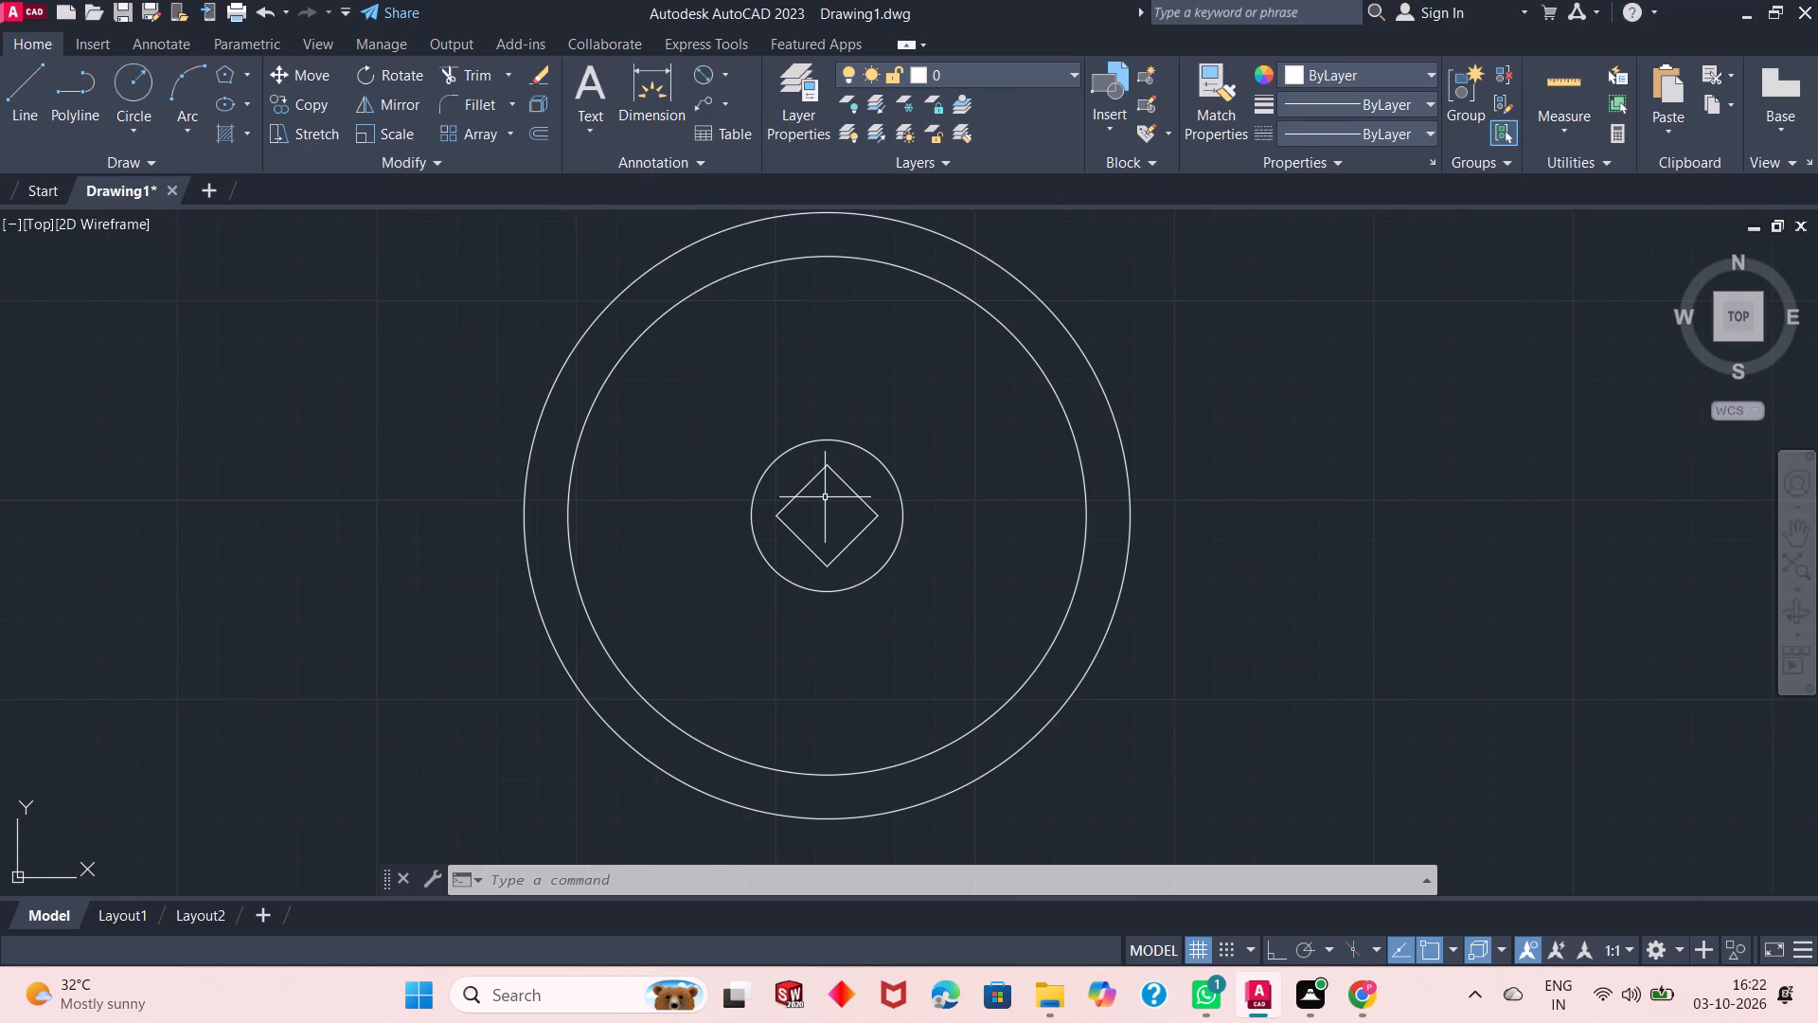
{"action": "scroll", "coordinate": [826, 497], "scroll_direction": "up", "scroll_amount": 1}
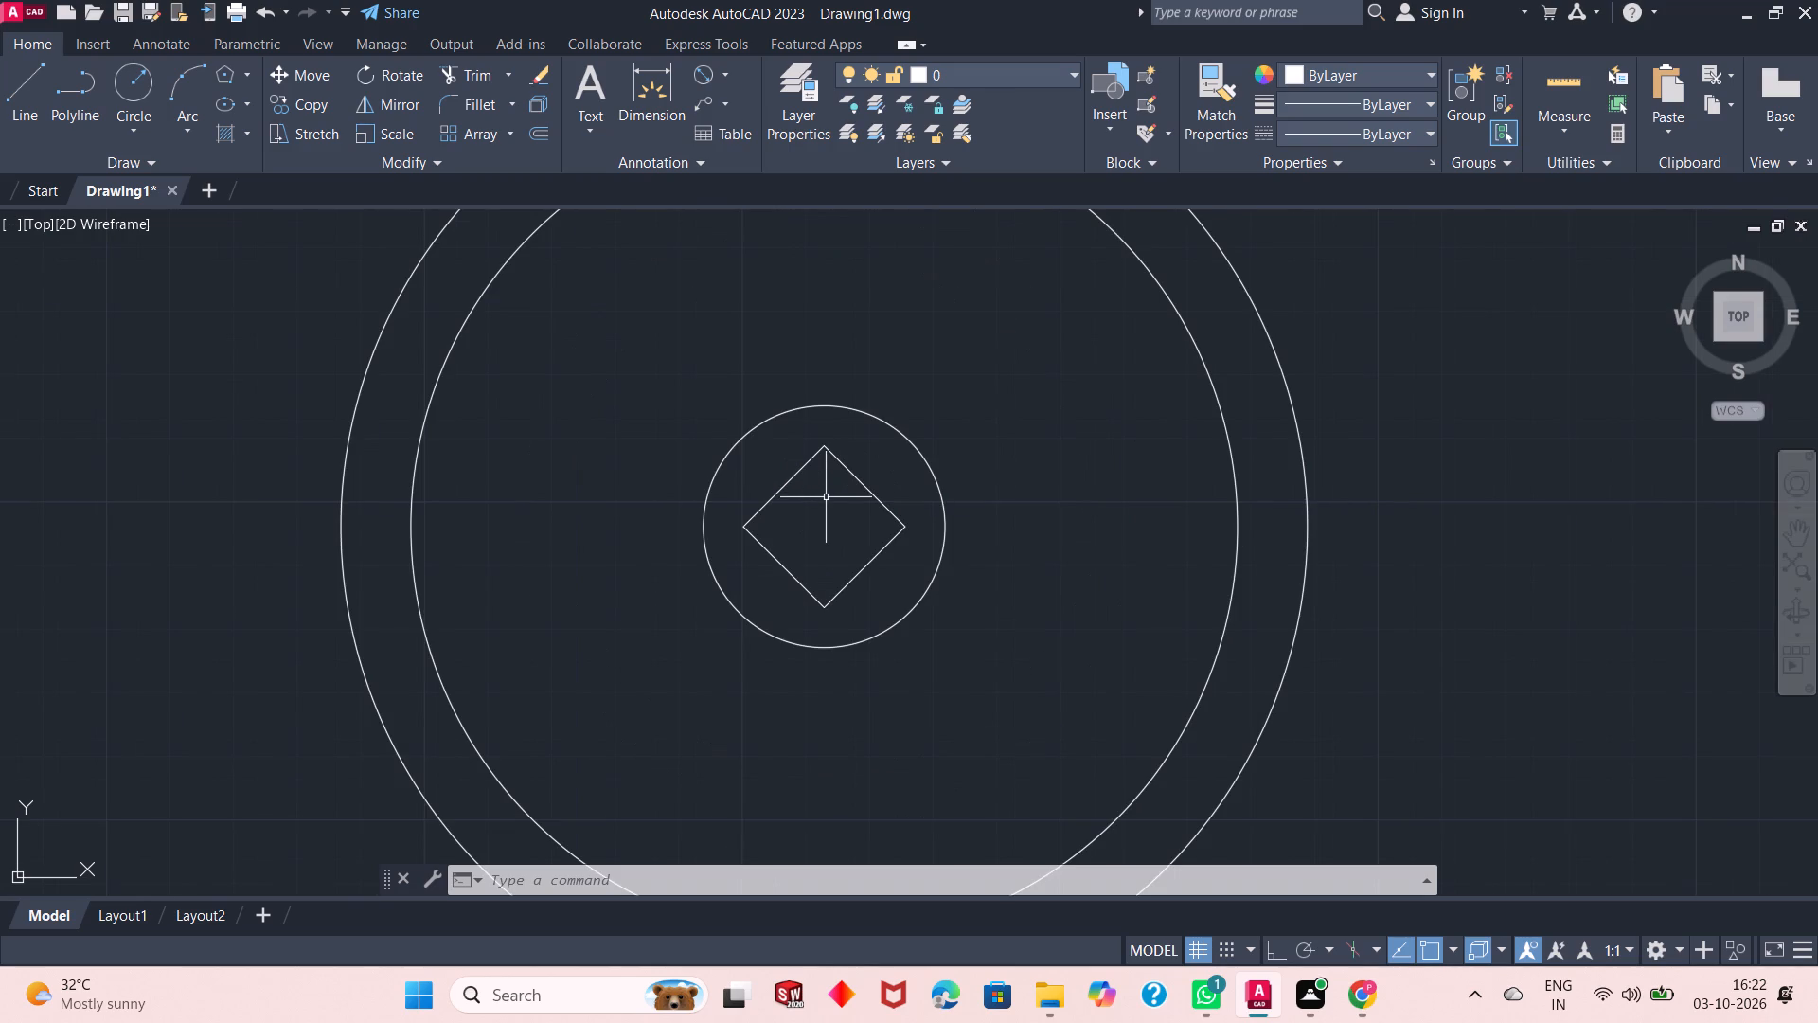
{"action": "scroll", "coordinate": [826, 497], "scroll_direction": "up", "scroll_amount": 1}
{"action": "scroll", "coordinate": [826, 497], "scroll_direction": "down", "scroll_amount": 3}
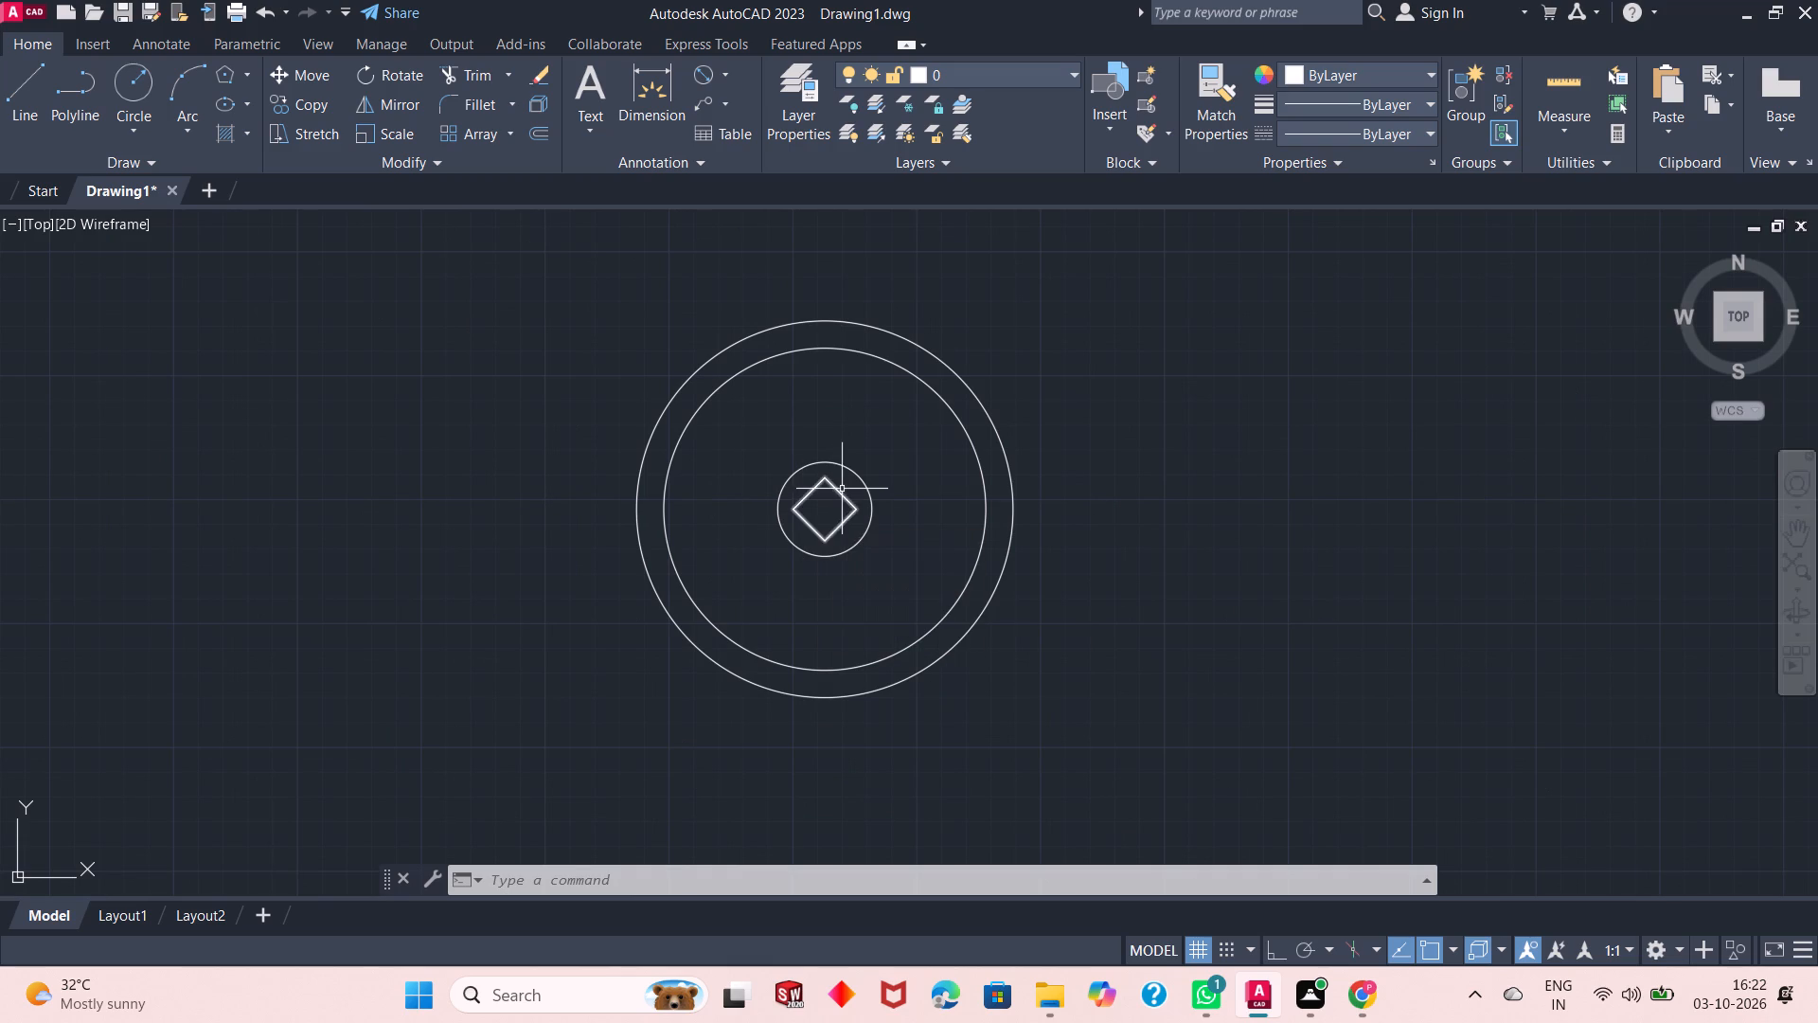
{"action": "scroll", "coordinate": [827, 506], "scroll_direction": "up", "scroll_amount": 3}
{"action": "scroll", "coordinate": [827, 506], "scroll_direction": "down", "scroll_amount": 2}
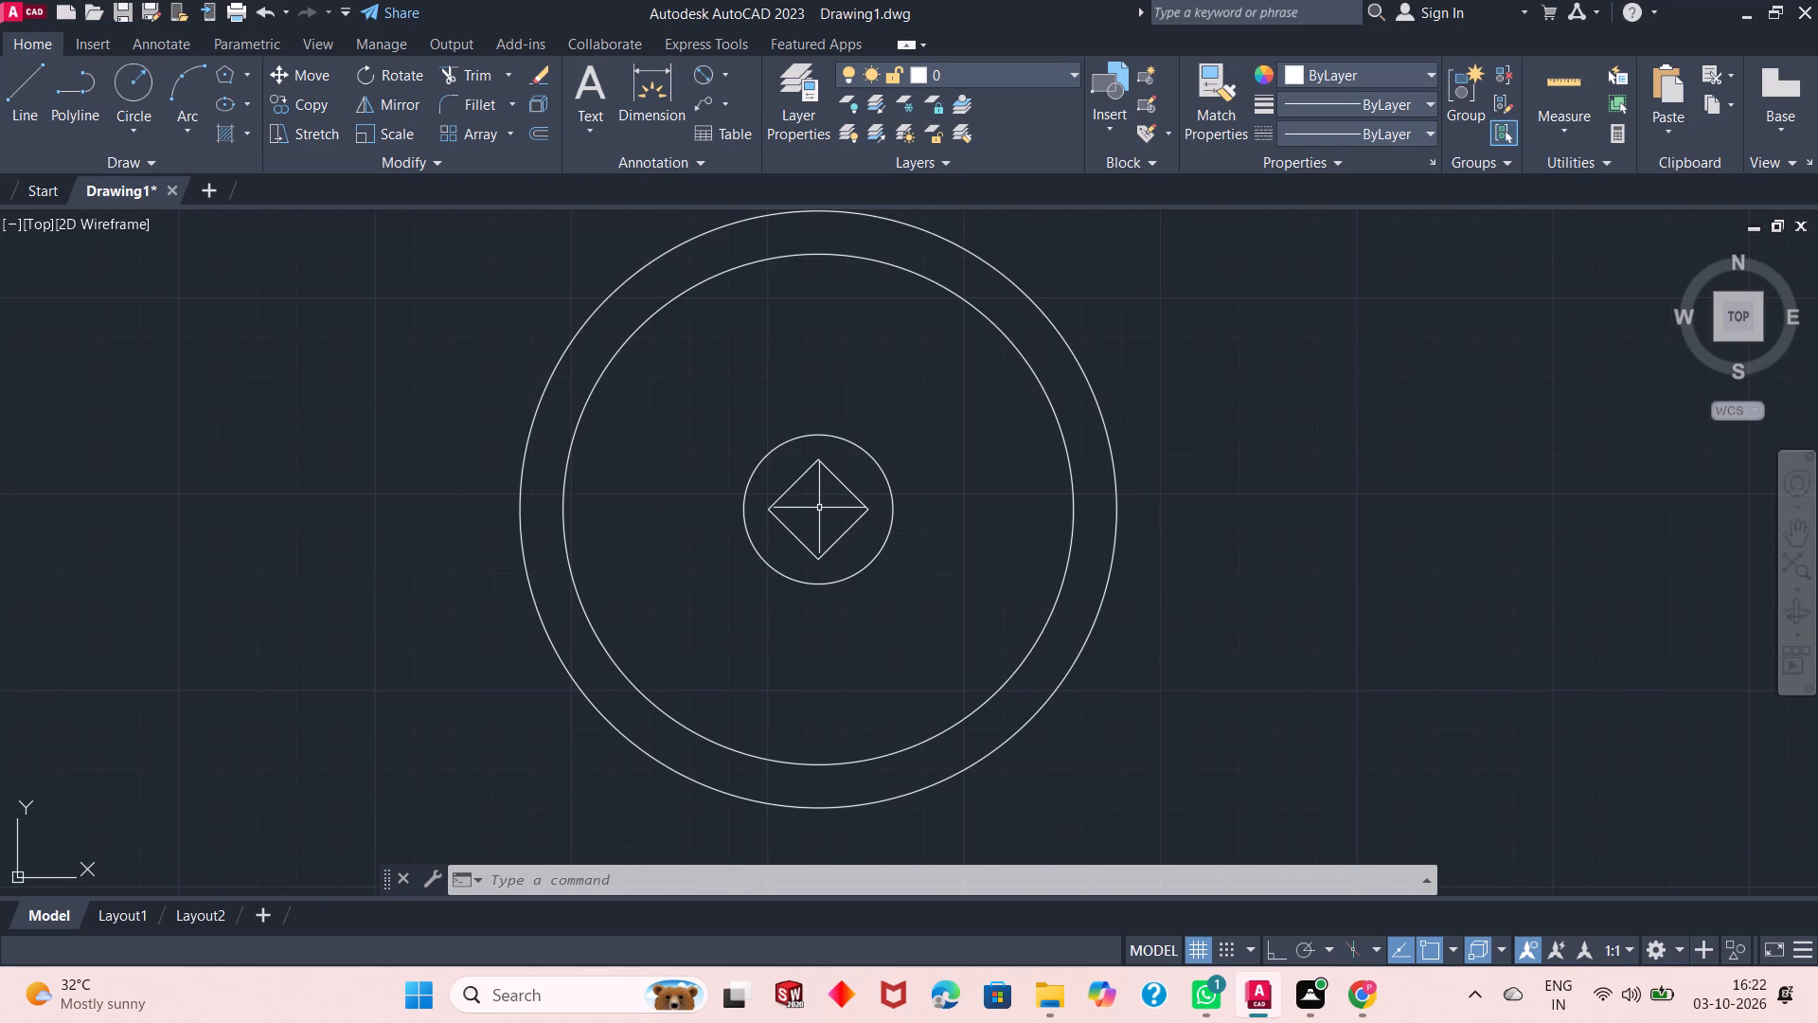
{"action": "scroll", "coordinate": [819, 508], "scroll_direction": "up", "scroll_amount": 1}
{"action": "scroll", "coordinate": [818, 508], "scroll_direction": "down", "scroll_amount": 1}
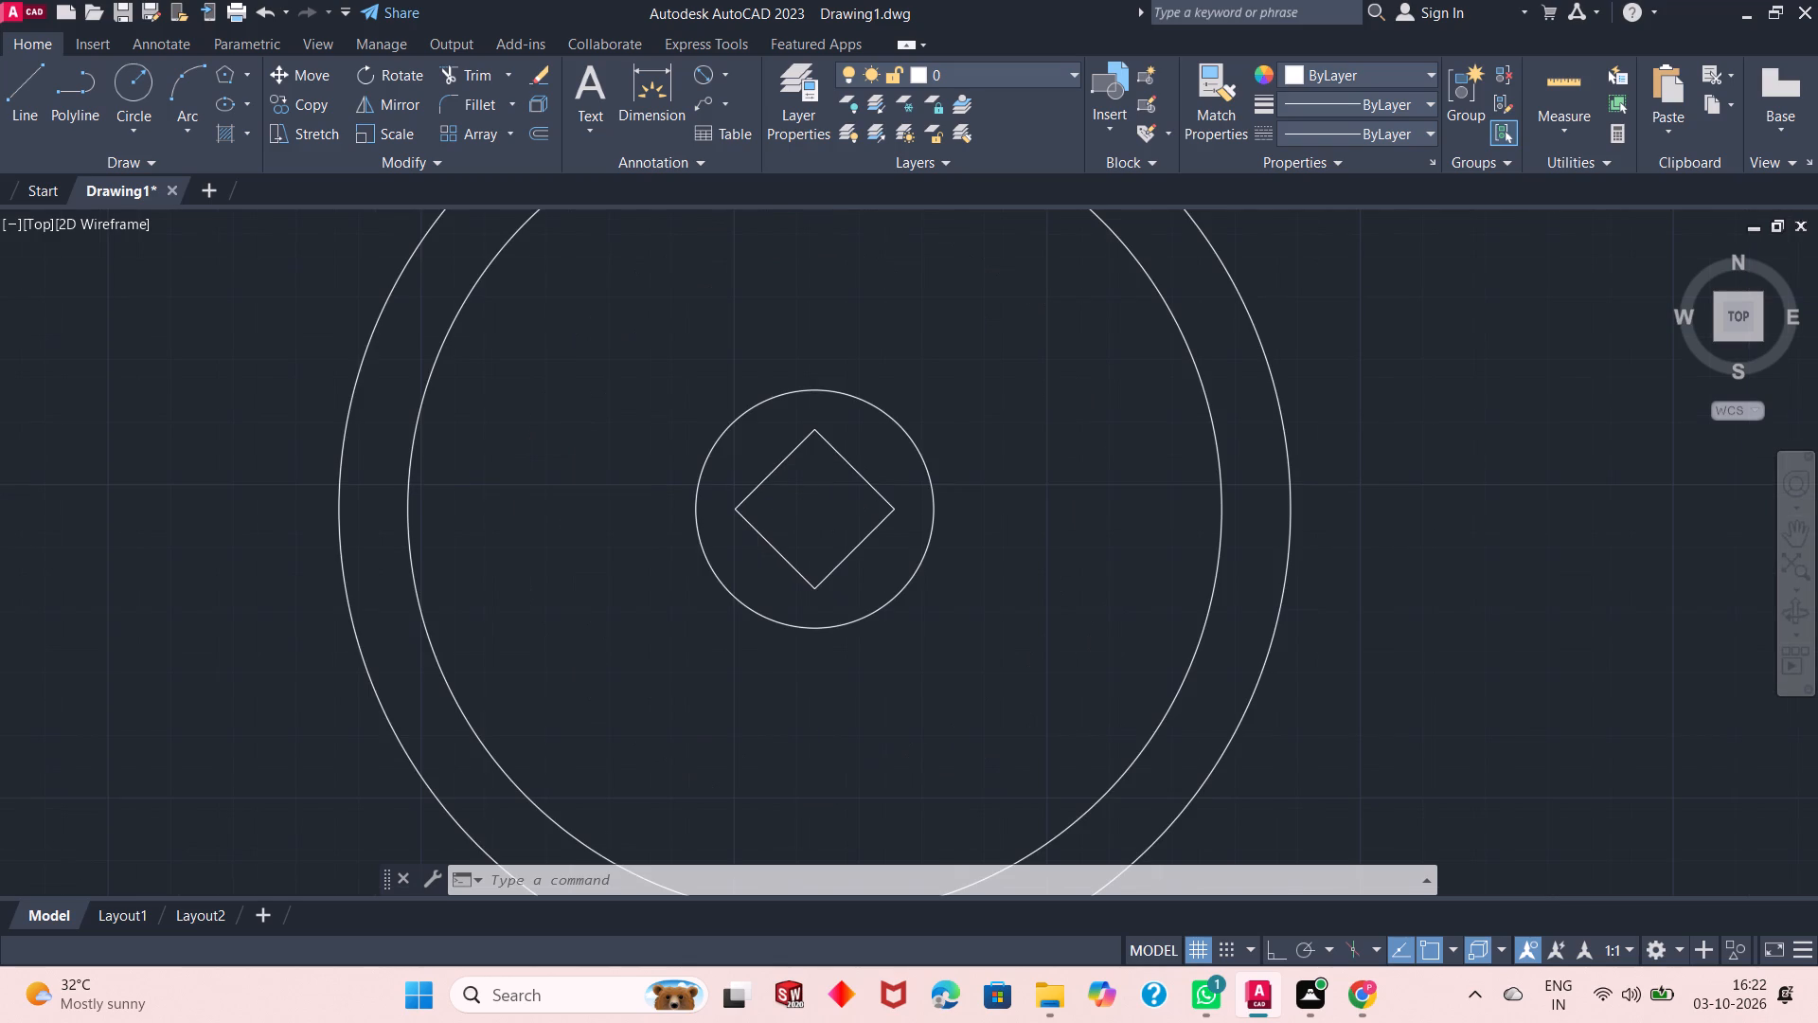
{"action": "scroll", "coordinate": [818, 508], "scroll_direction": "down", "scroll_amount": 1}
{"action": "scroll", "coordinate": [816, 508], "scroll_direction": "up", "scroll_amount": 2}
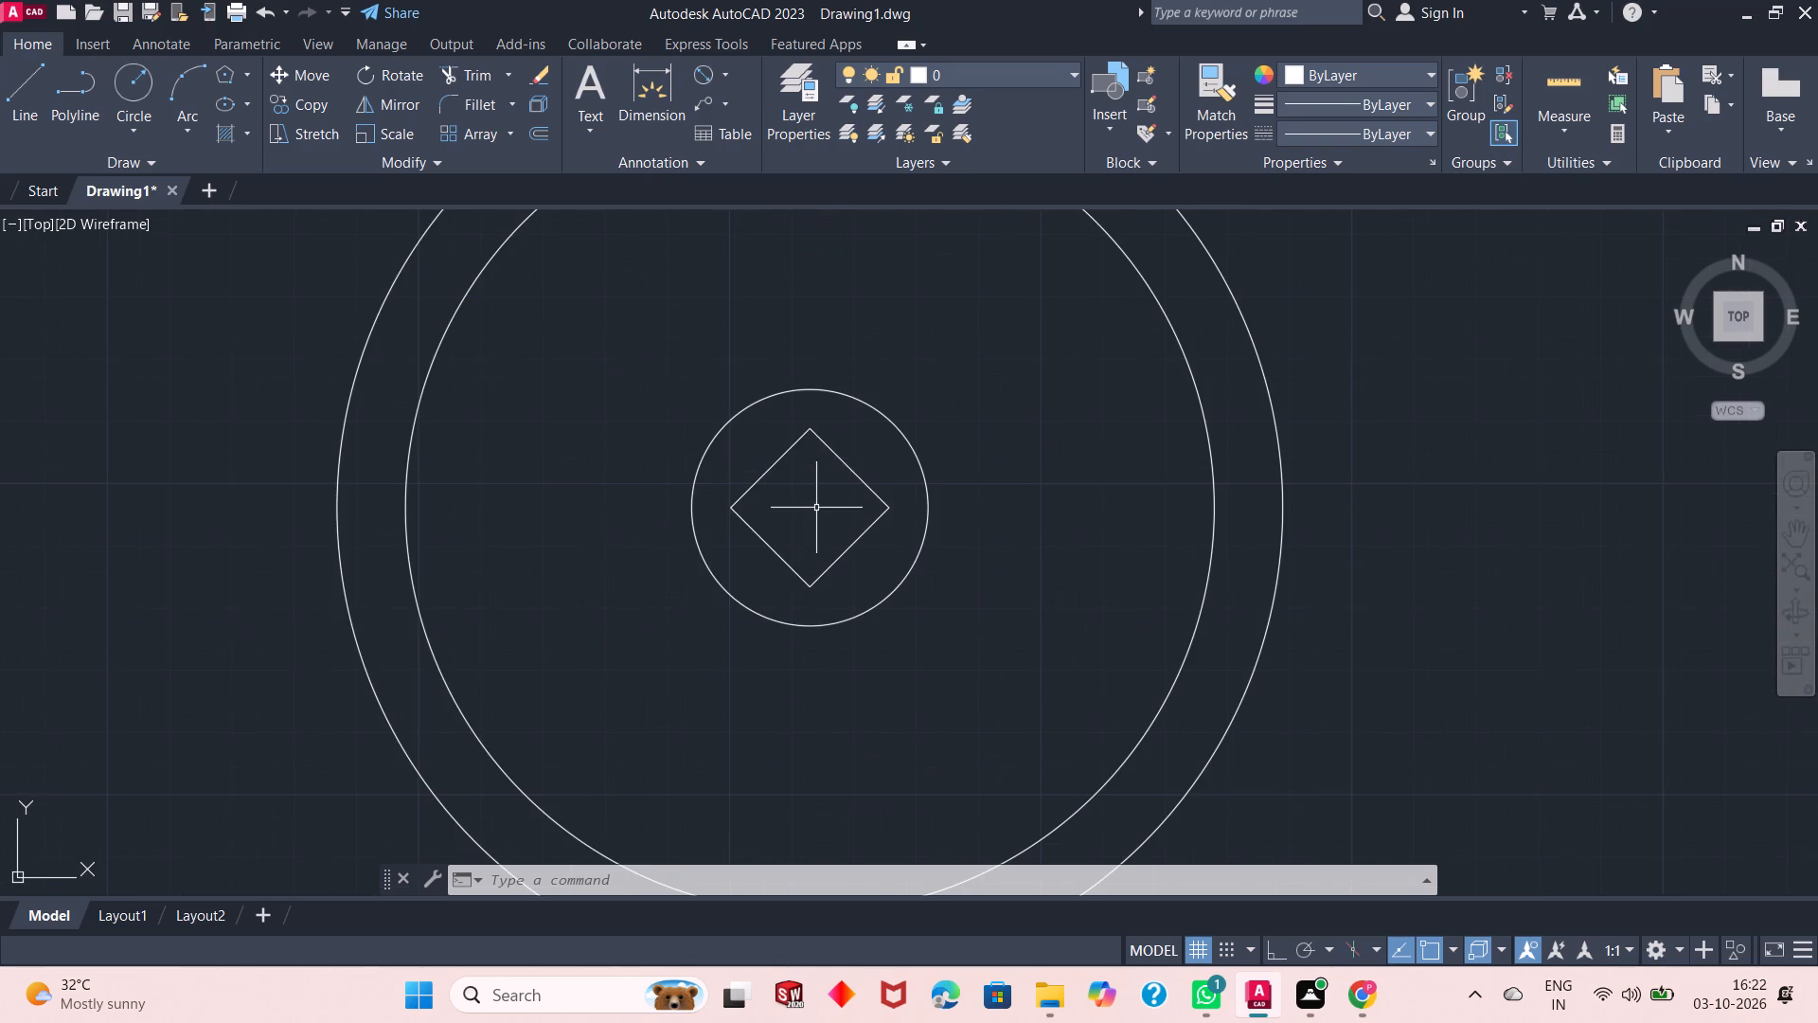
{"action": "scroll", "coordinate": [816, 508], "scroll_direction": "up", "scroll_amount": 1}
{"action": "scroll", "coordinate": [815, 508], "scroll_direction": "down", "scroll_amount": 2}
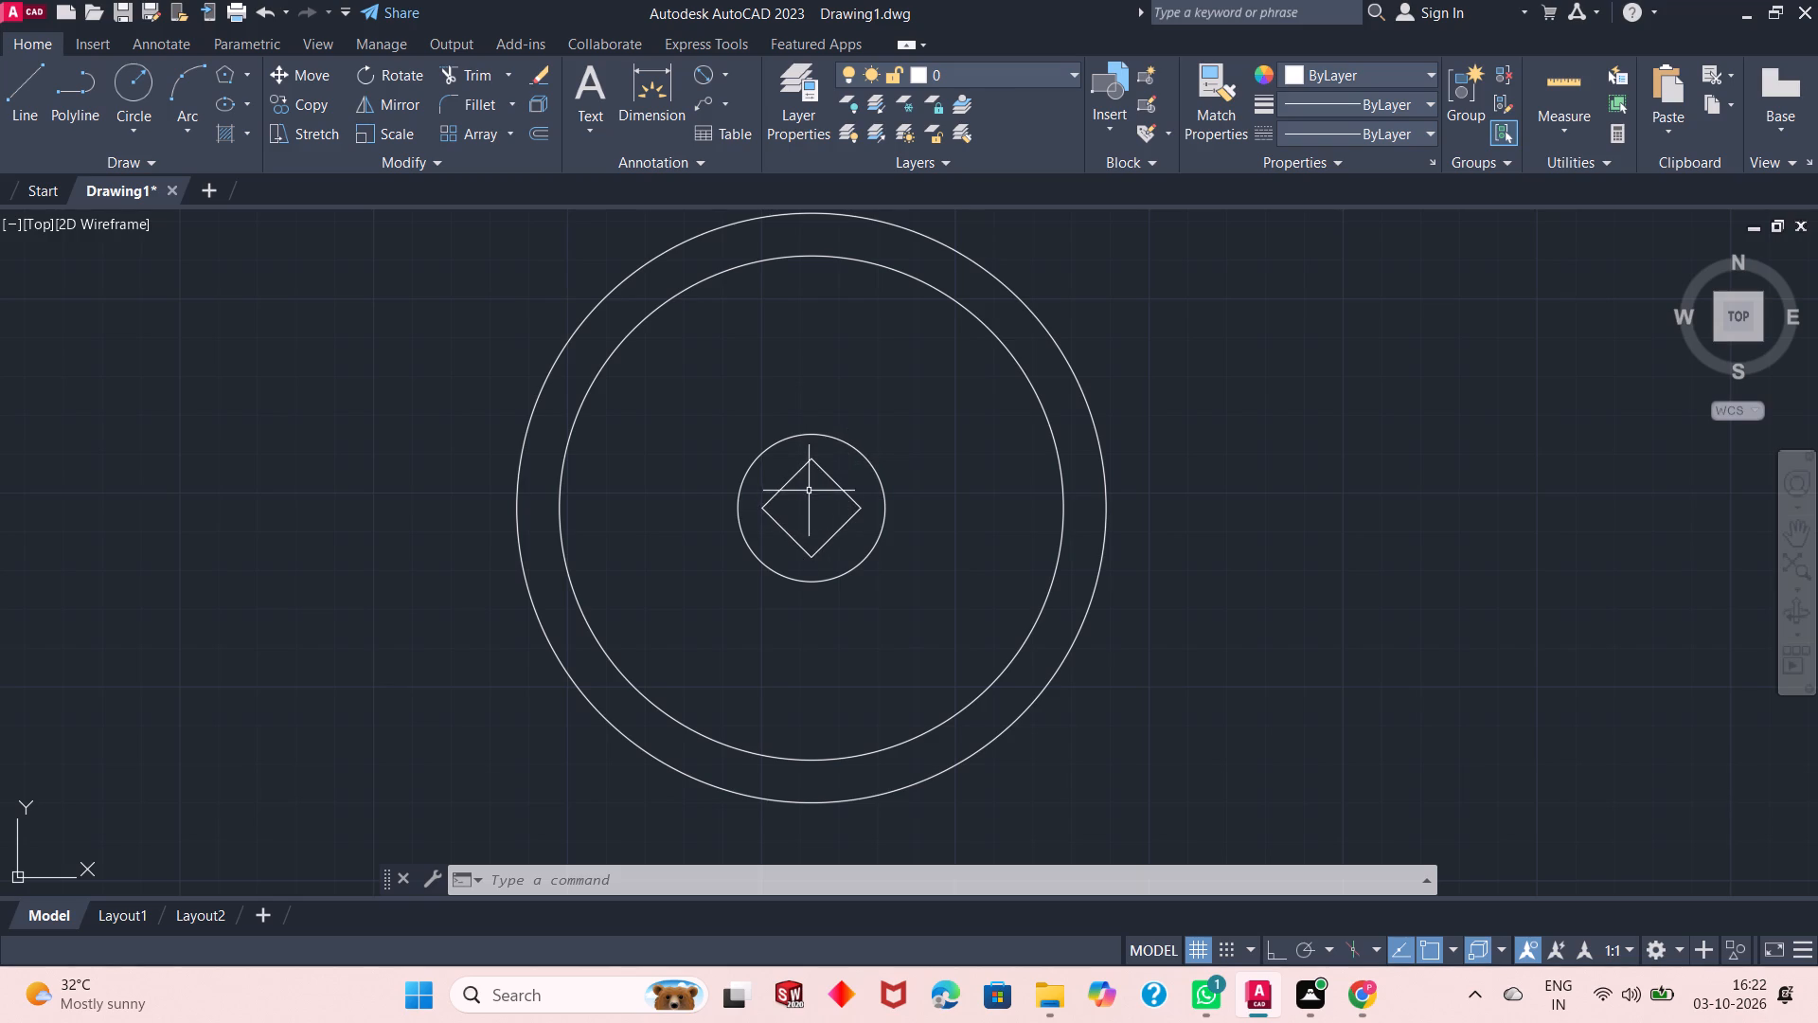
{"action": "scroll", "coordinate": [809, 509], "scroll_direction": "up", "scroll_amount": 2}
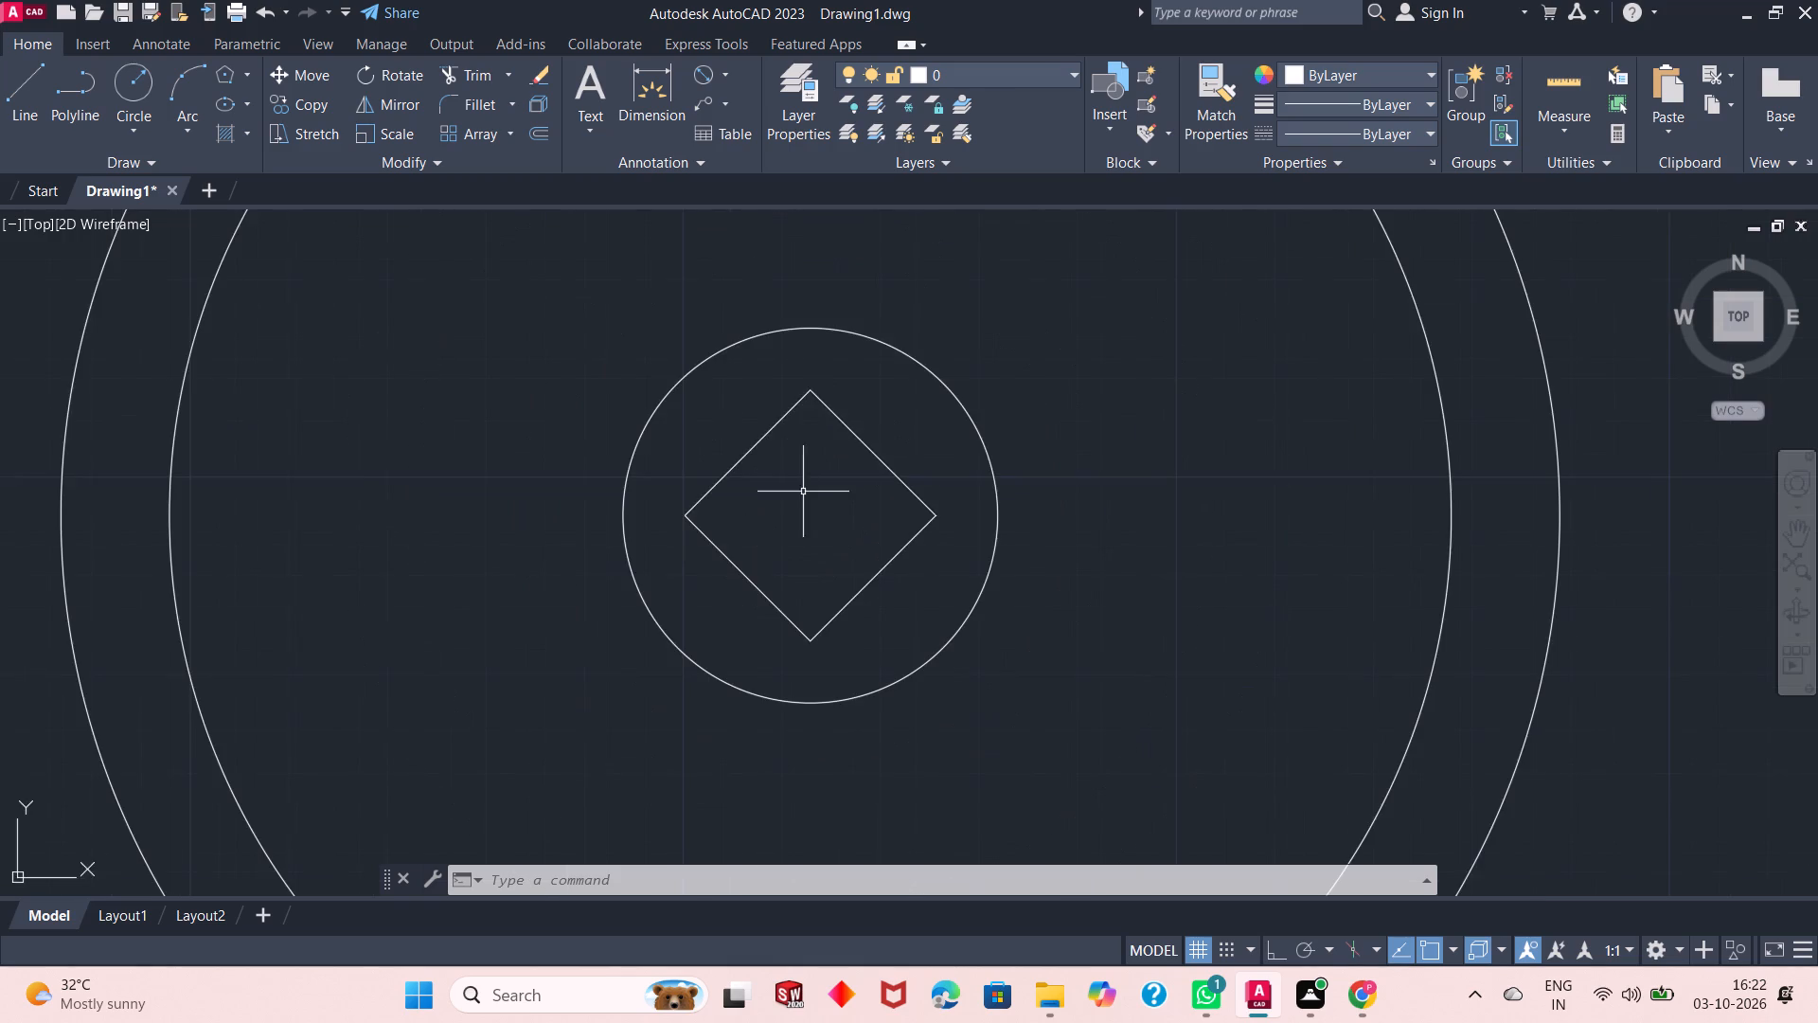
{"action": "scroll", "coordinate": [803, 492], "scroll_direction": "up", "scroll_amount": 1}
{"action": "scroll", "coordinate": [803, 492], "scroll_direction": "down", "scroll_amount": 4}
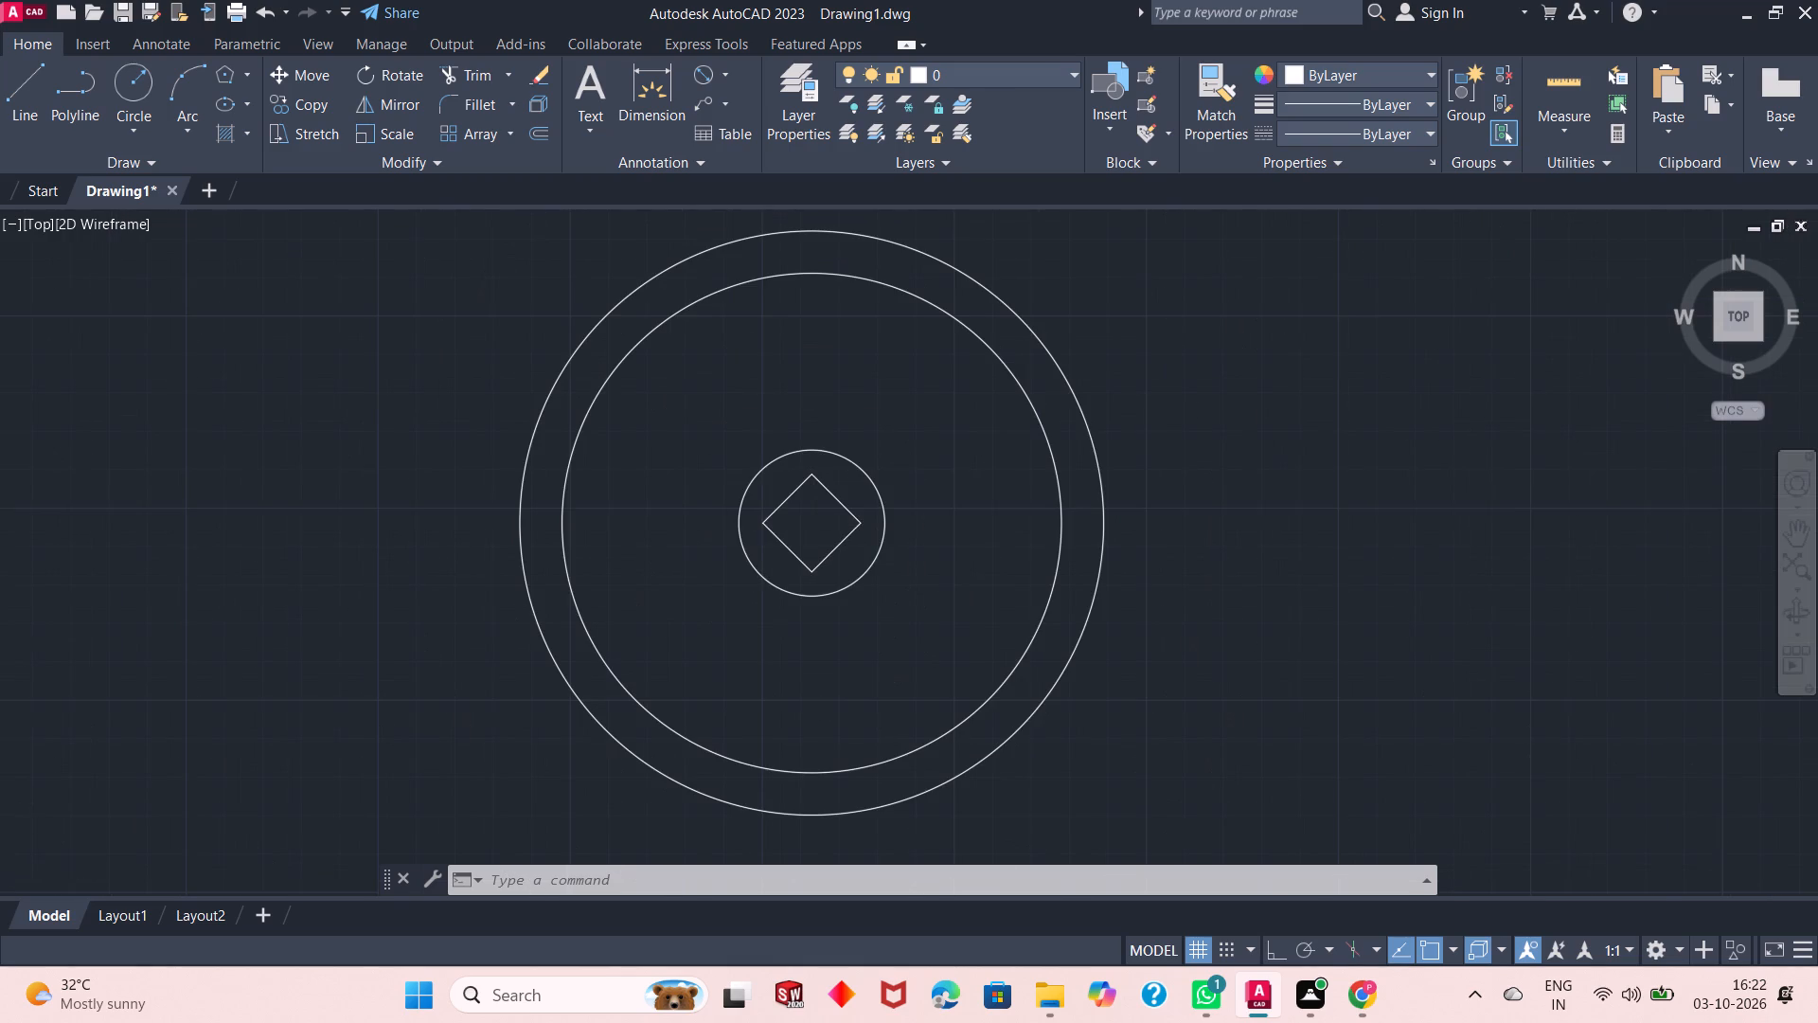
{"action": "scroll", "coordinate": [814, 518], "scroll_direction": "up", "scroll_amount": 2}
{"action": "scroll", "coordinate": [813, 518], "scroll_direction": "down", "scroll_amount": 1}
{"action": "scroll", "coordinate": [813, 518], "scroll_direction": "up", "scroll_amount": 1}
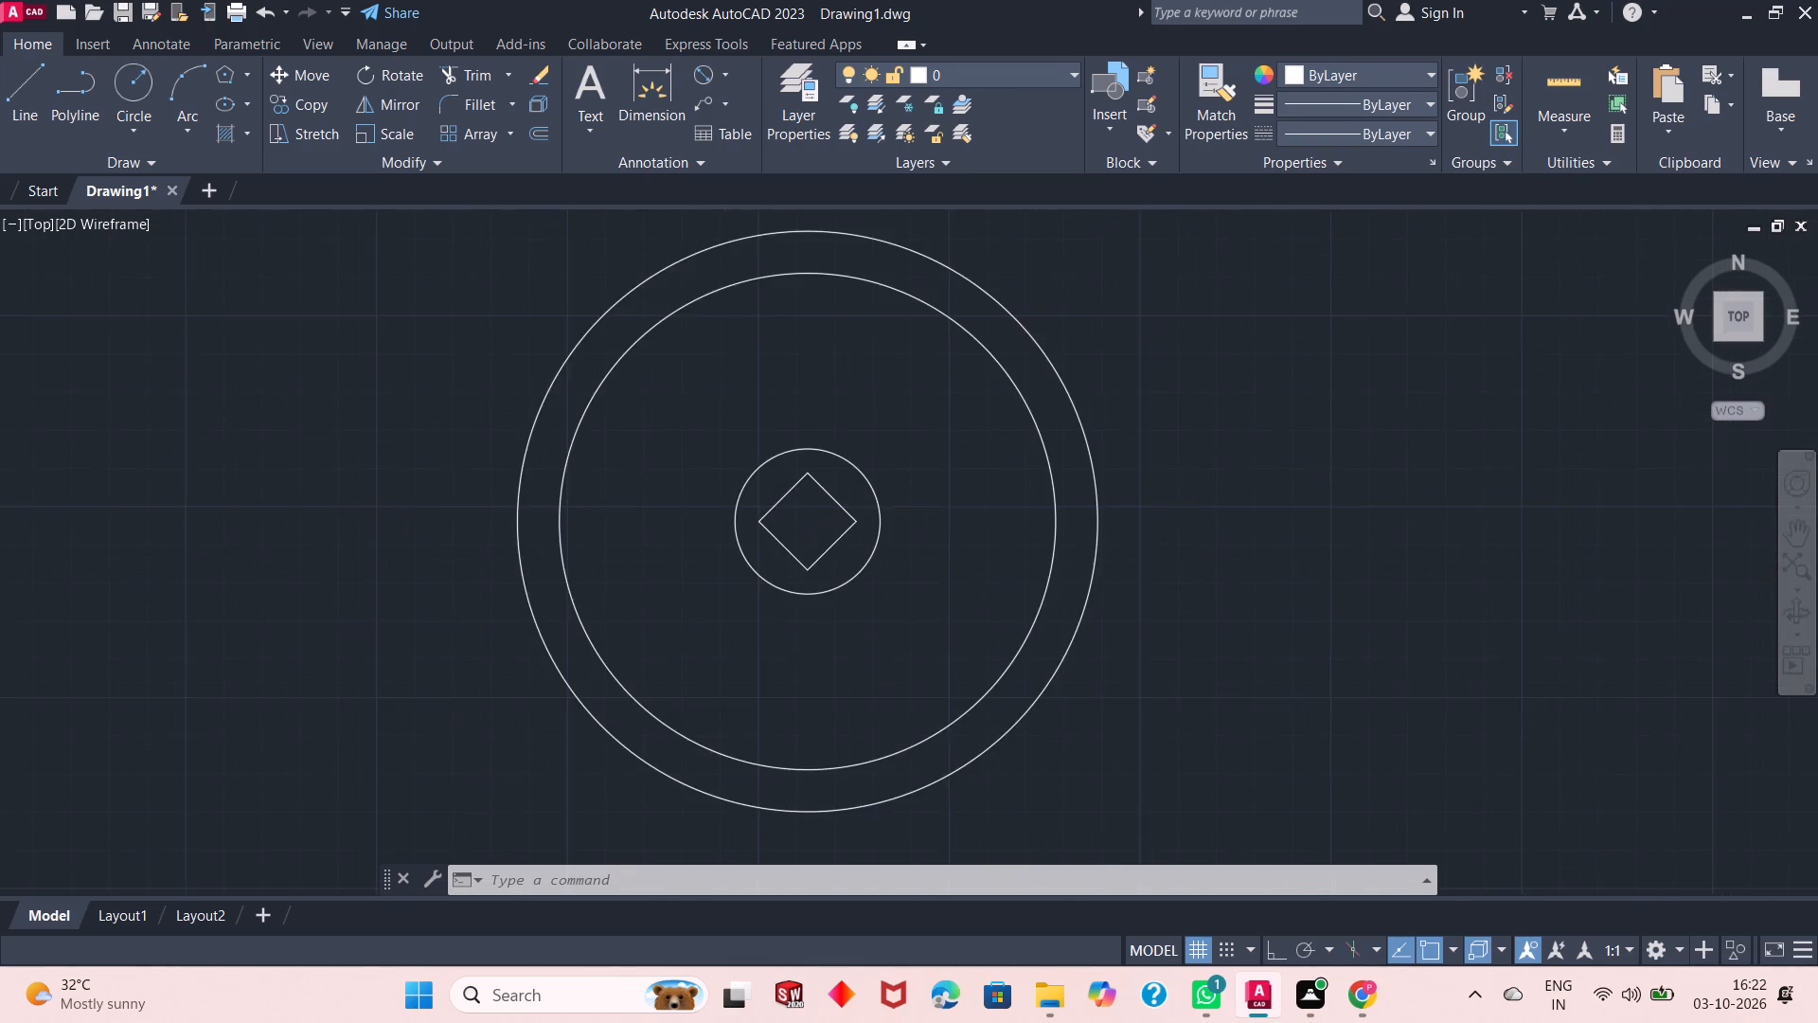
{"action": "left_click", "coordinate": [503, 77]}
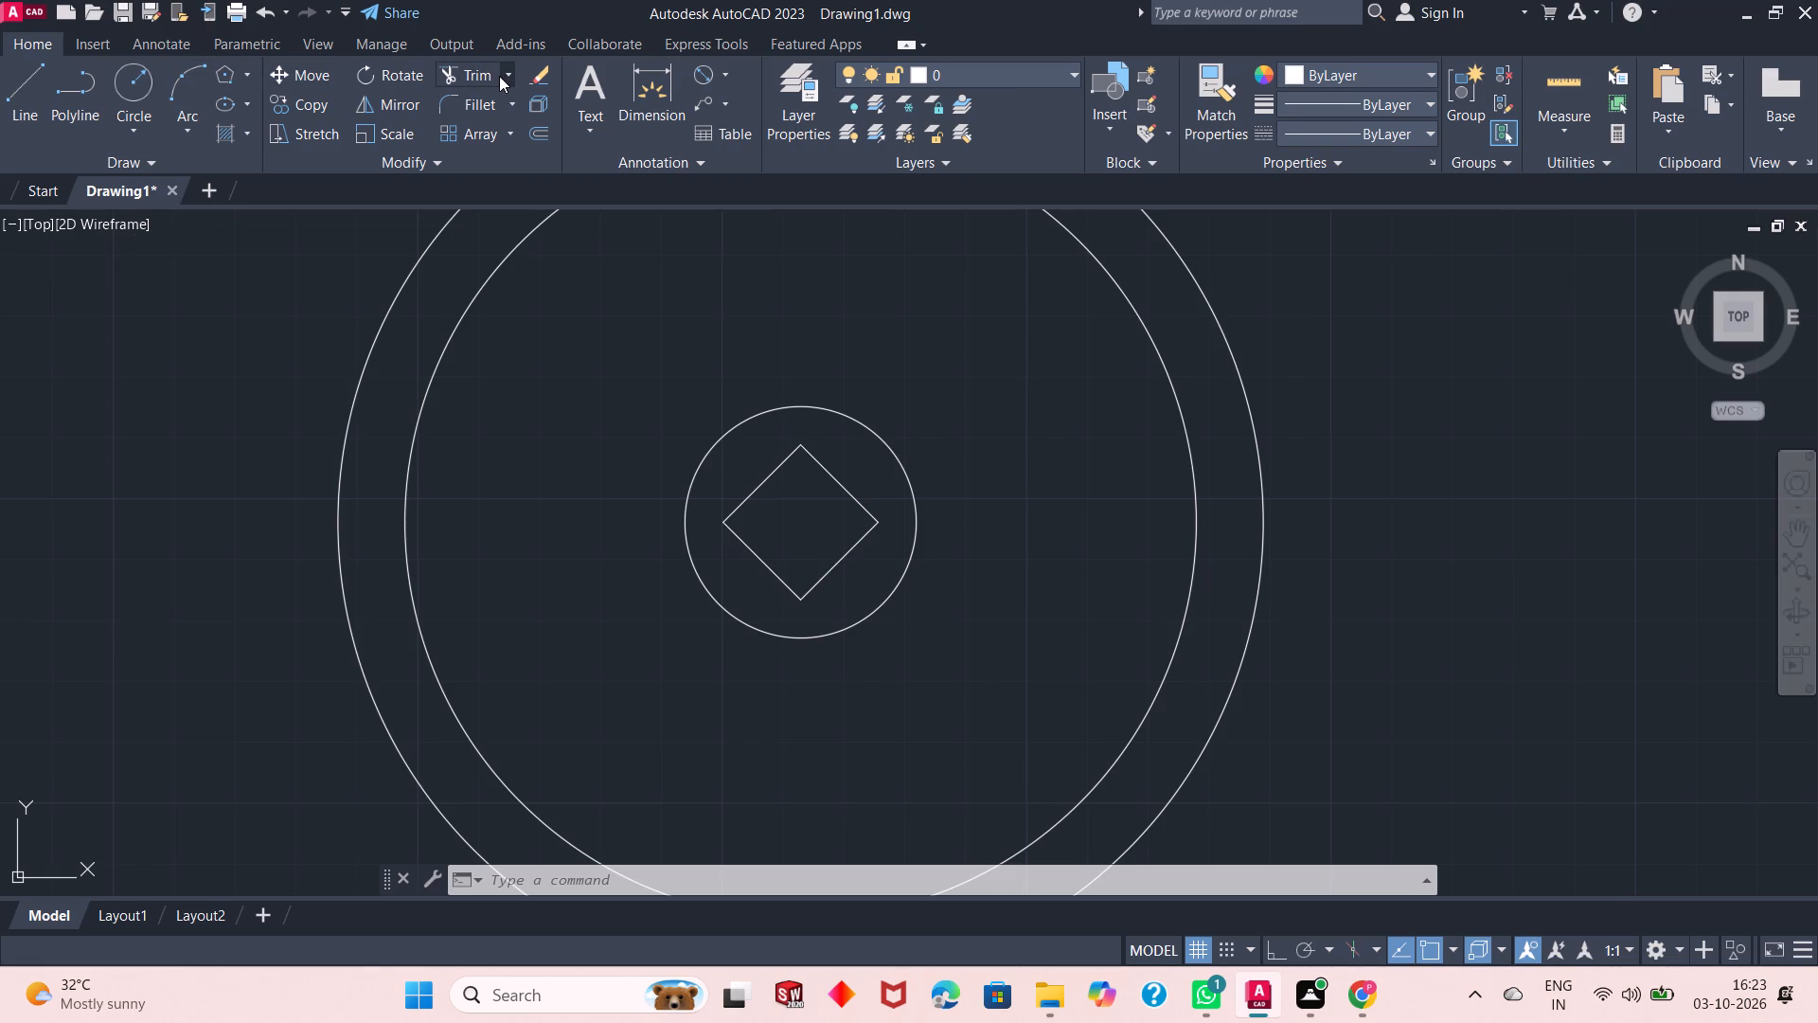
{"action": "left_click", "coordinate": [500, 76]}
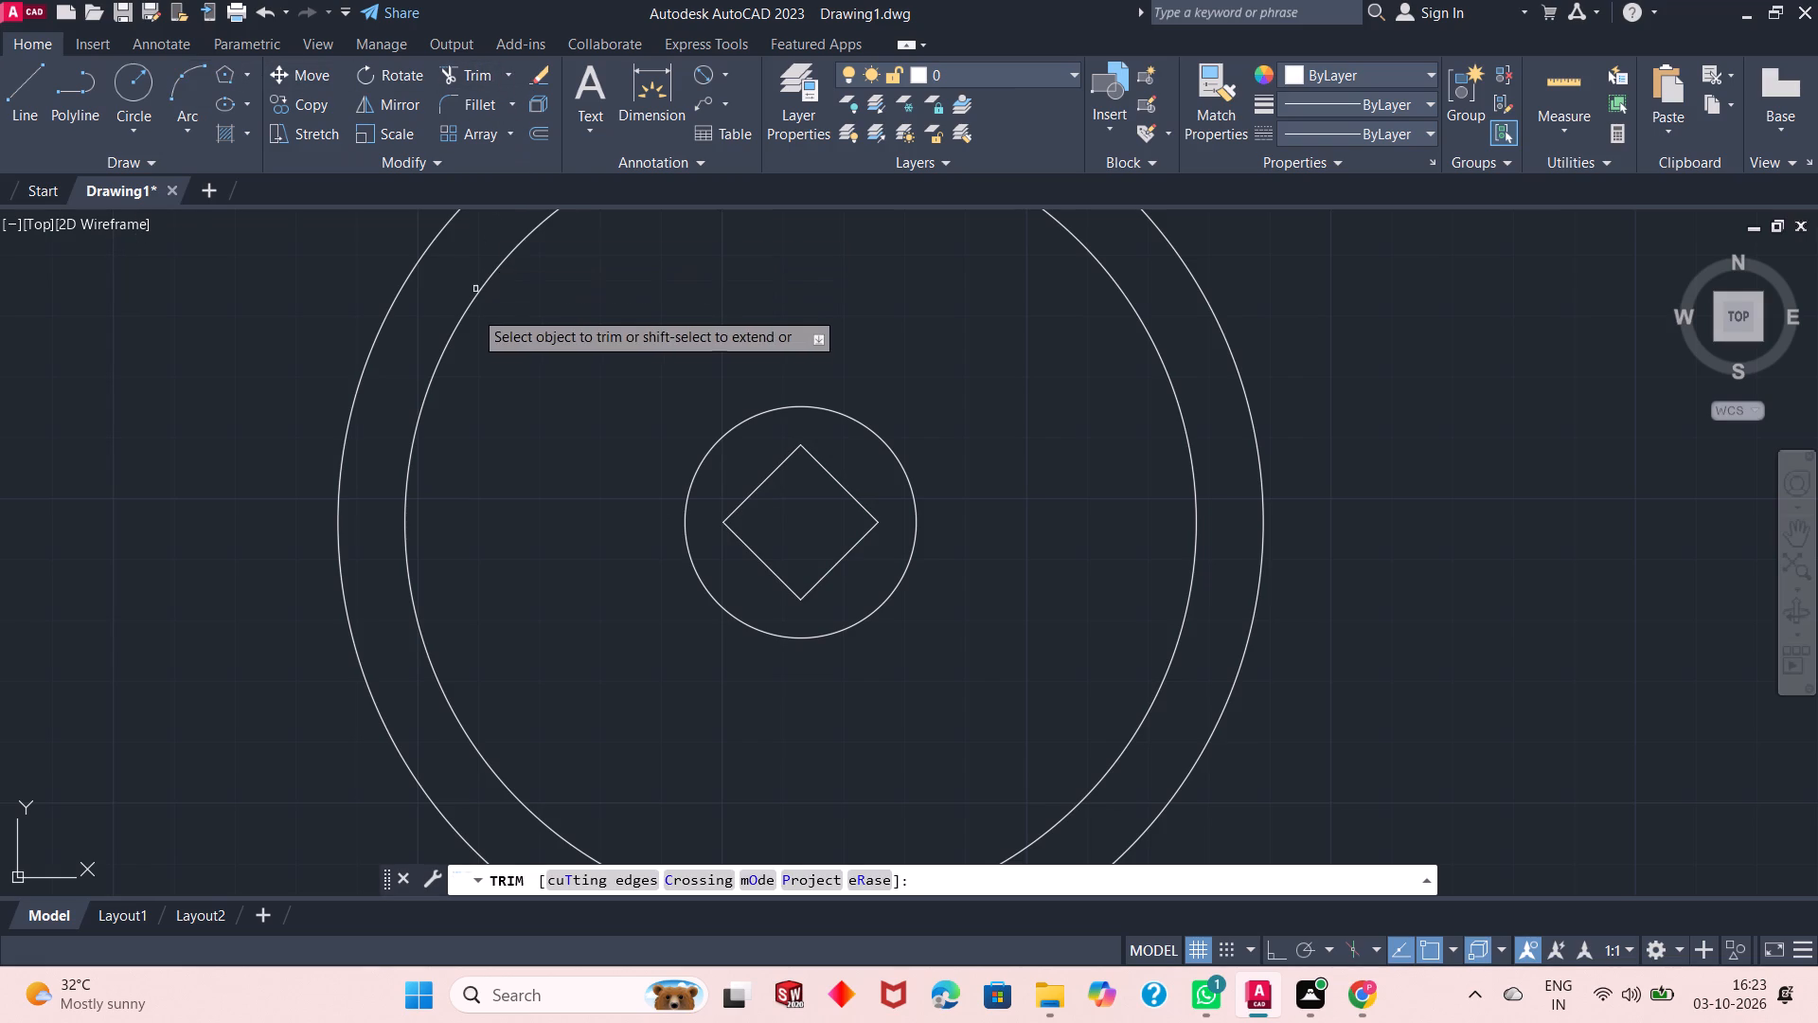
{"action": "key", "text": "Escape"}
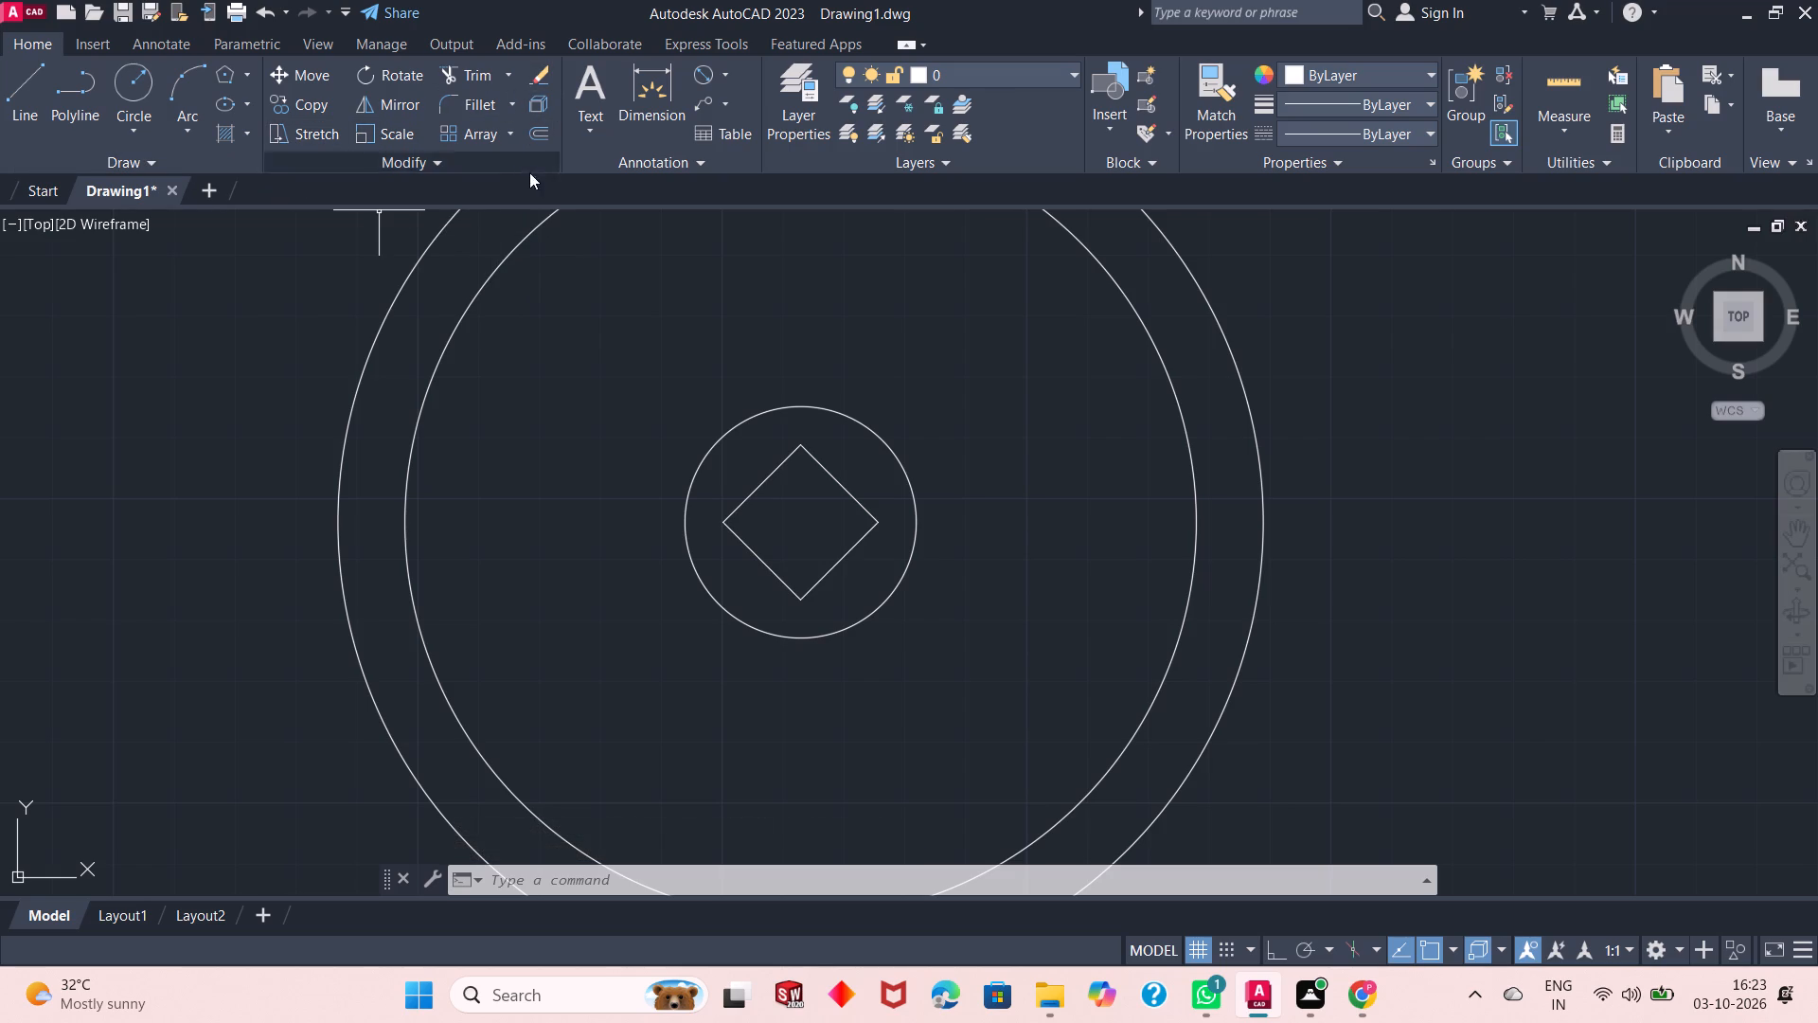
Draw a circle of radius 35 at the common centre on Layer1.
{"action": "scroll", "coordinate": [776, 544], "scroll_direction": "down", "scroll_amount": 2}
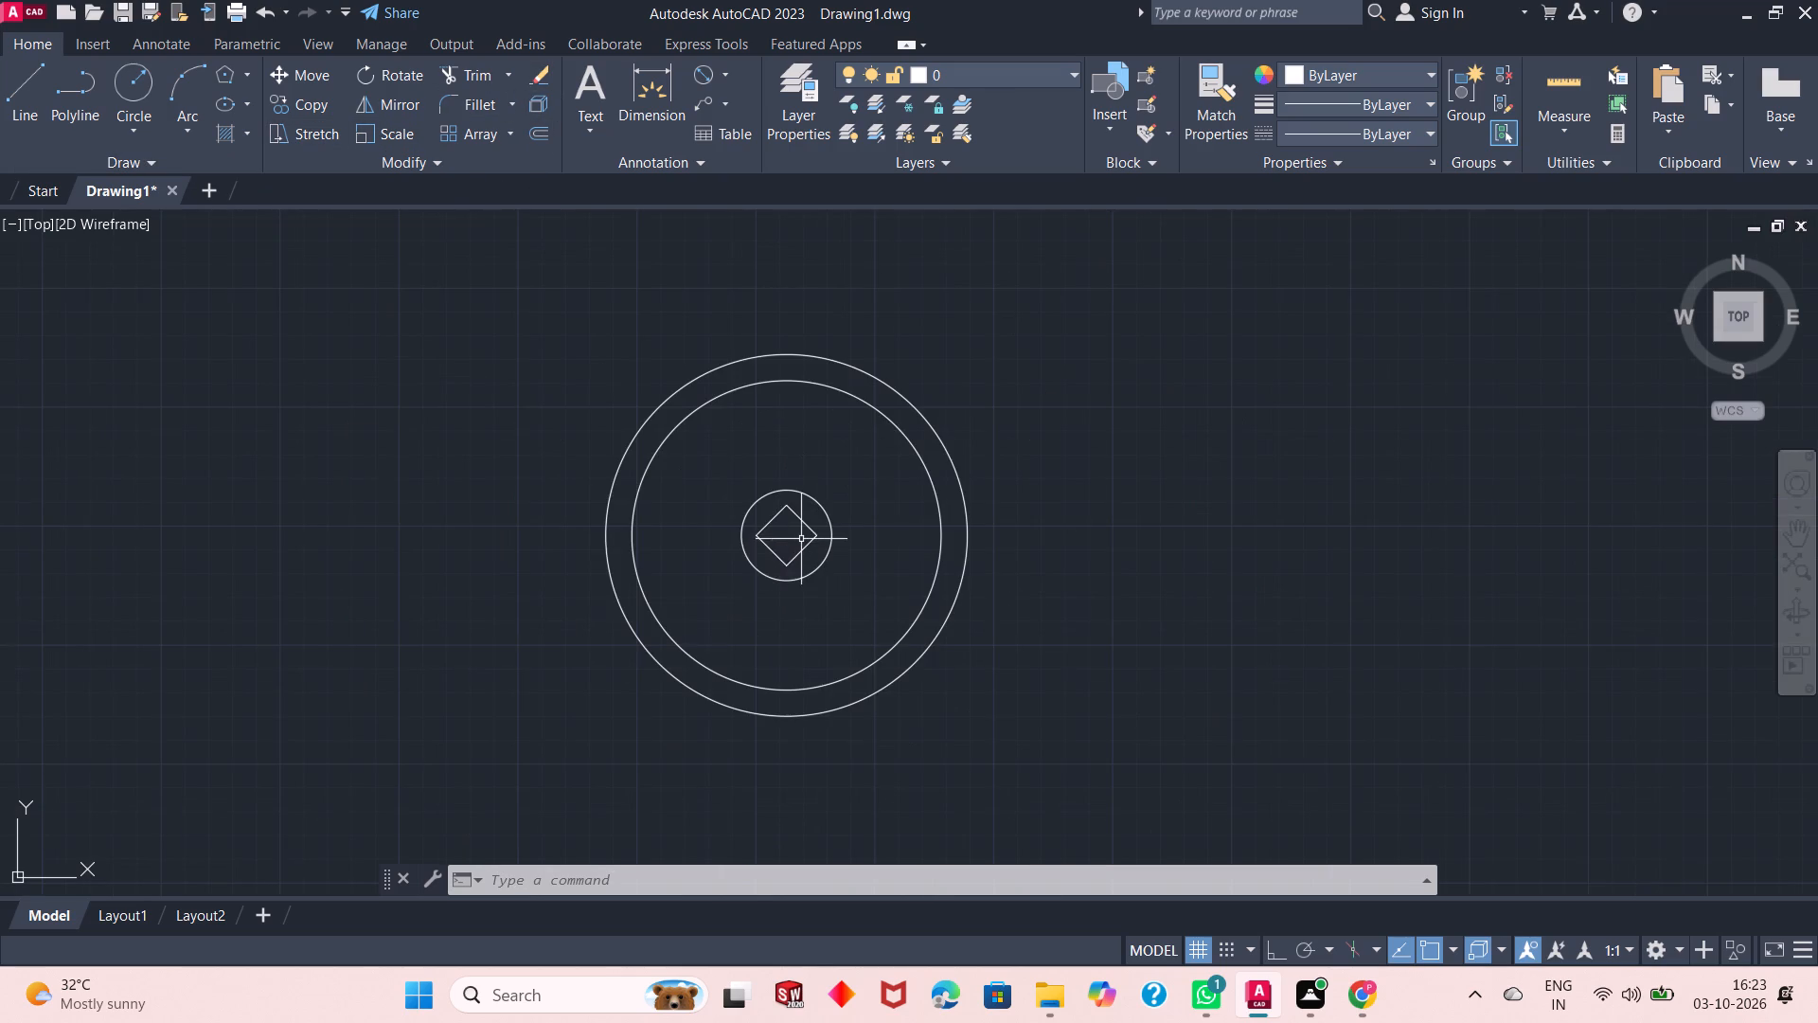
{"action": "scroll", "coordinate": [785, 549], "scroll_direction": "up", "scroll_amount": 2}
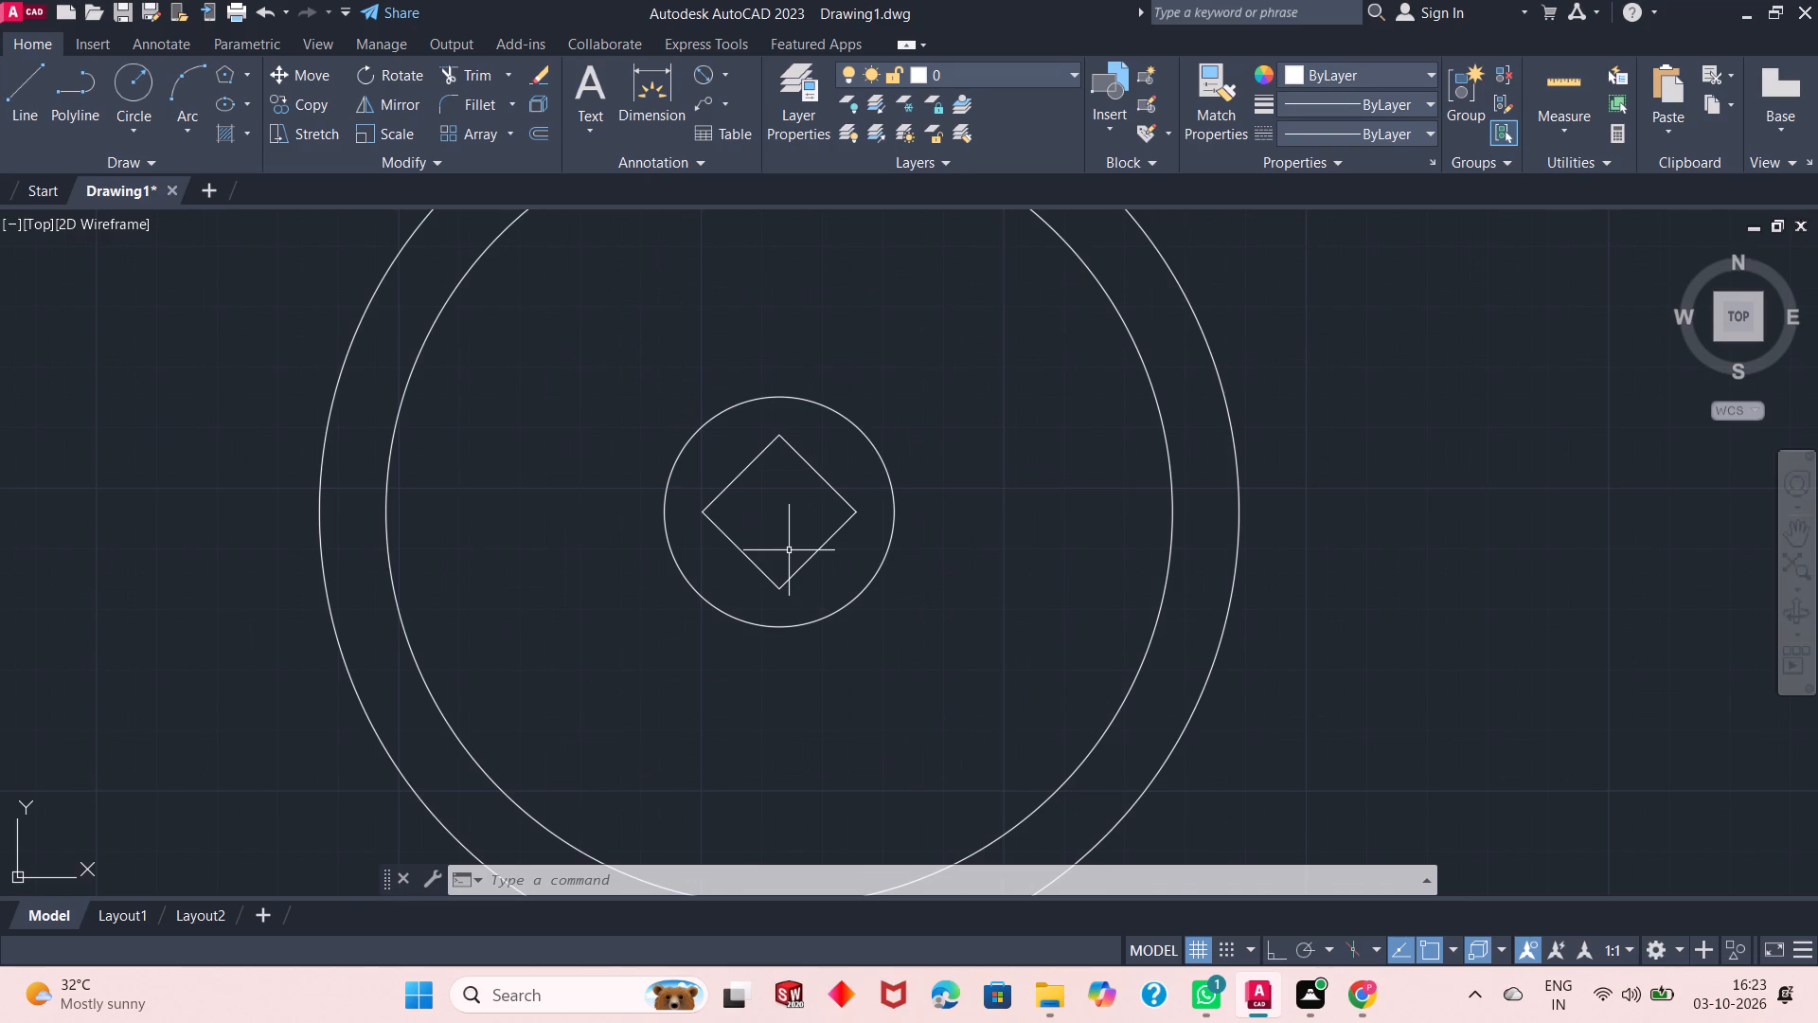
{"action": "scroll", "coordinate": [789, 550], "scroll_direction": "up", "scroll_amount": 1}
{"action": "scroll", "coordinate": [789, 550], "scroll_direction": "down", "scroll_amount": 2}
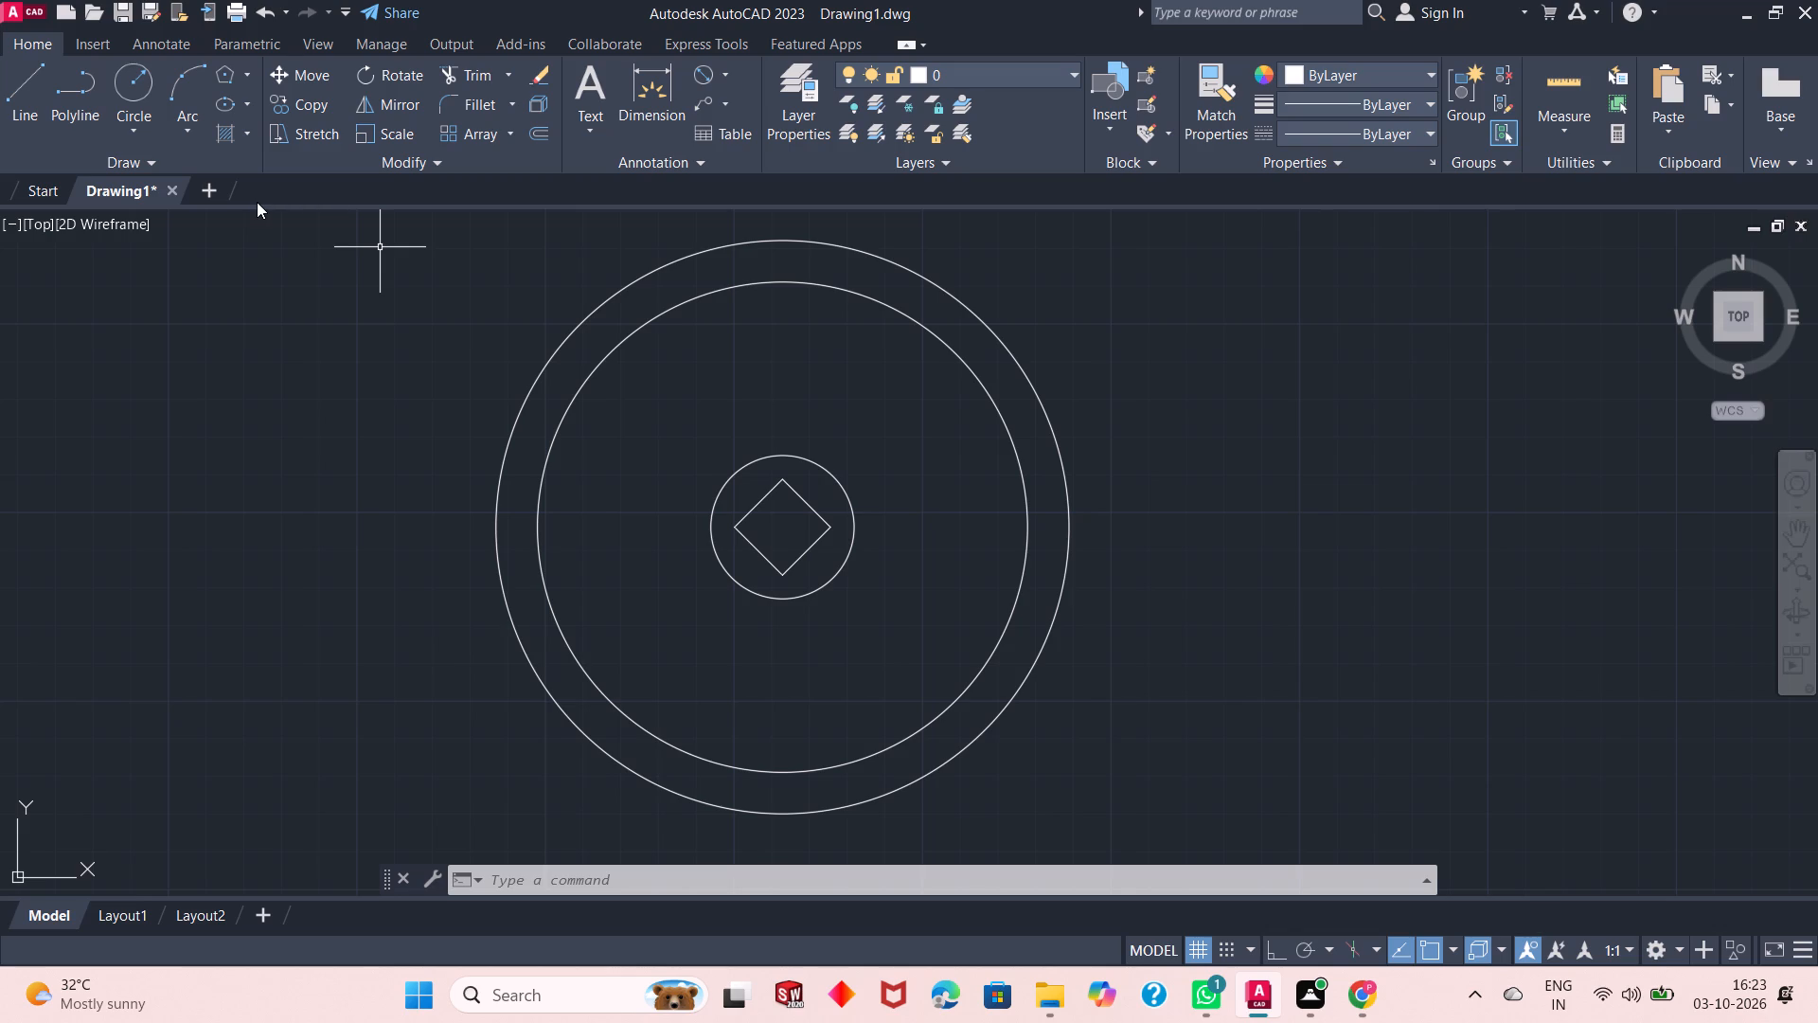
{"action": "left_click", "coordinate": [1013, 74]}
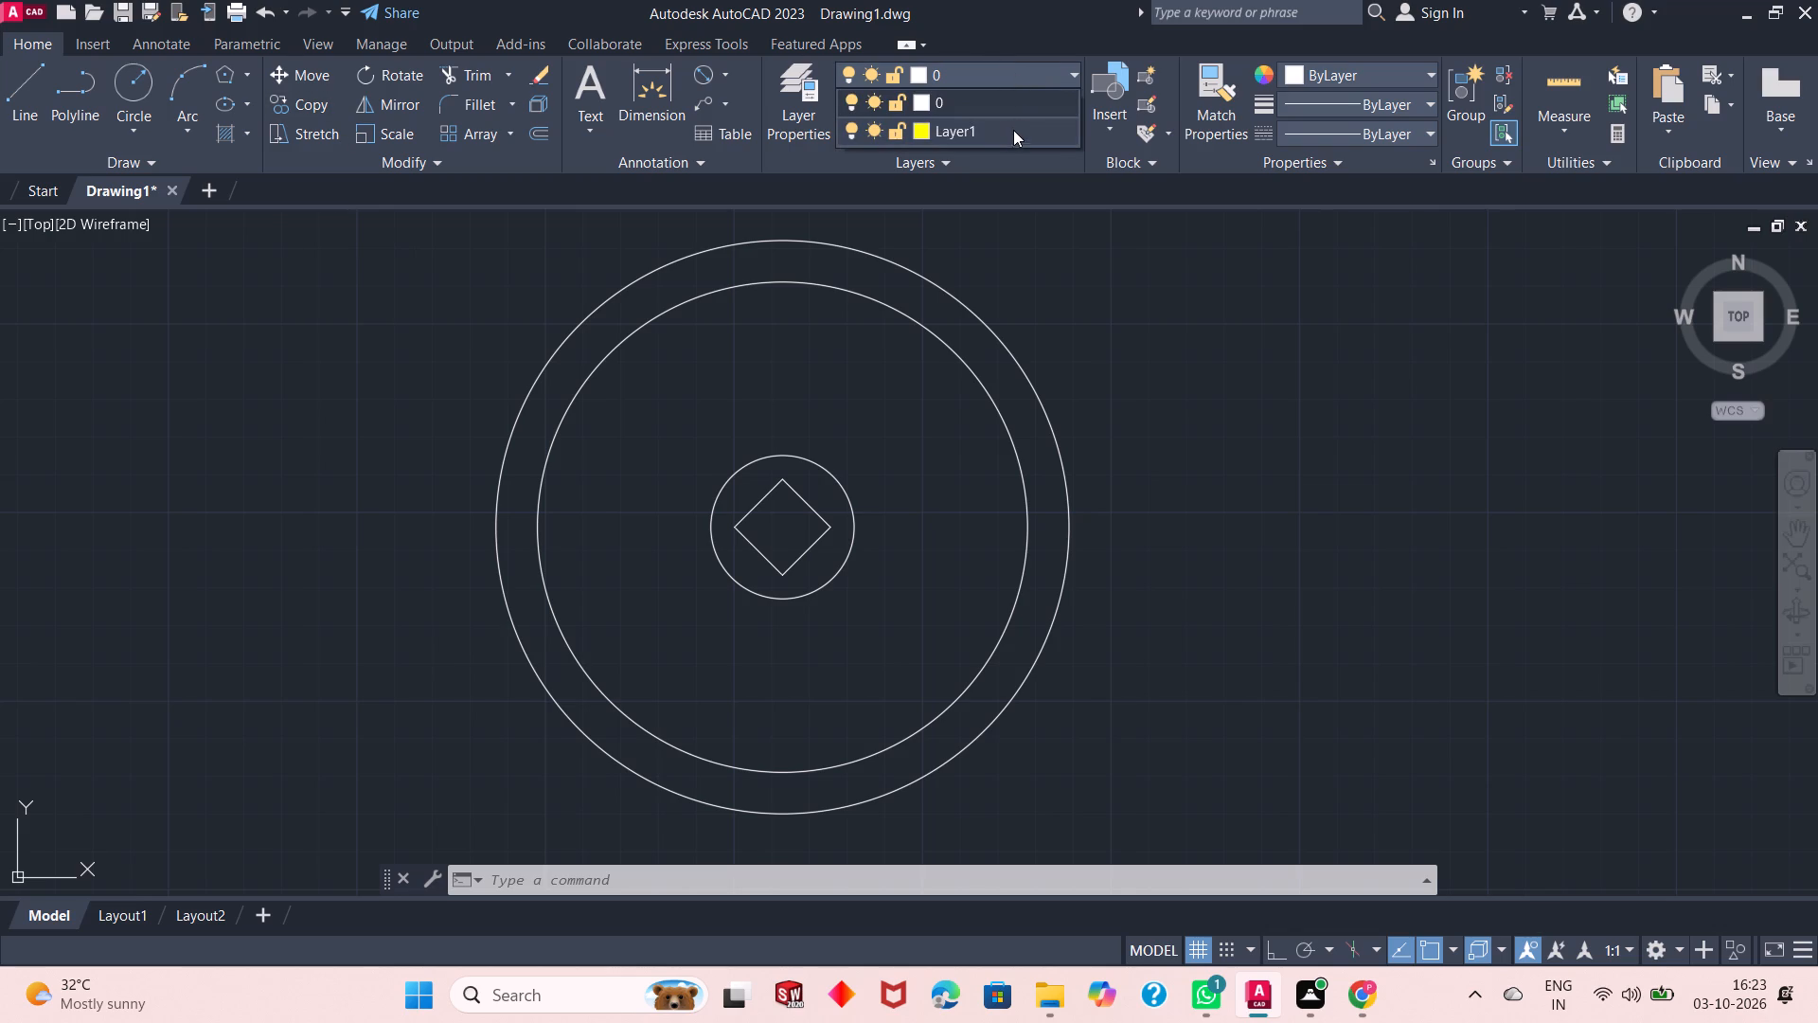
{"action": "left_click", "coordinate": [1013, 133]}
{"action": "left_click", "coordinate": [134, 99]}
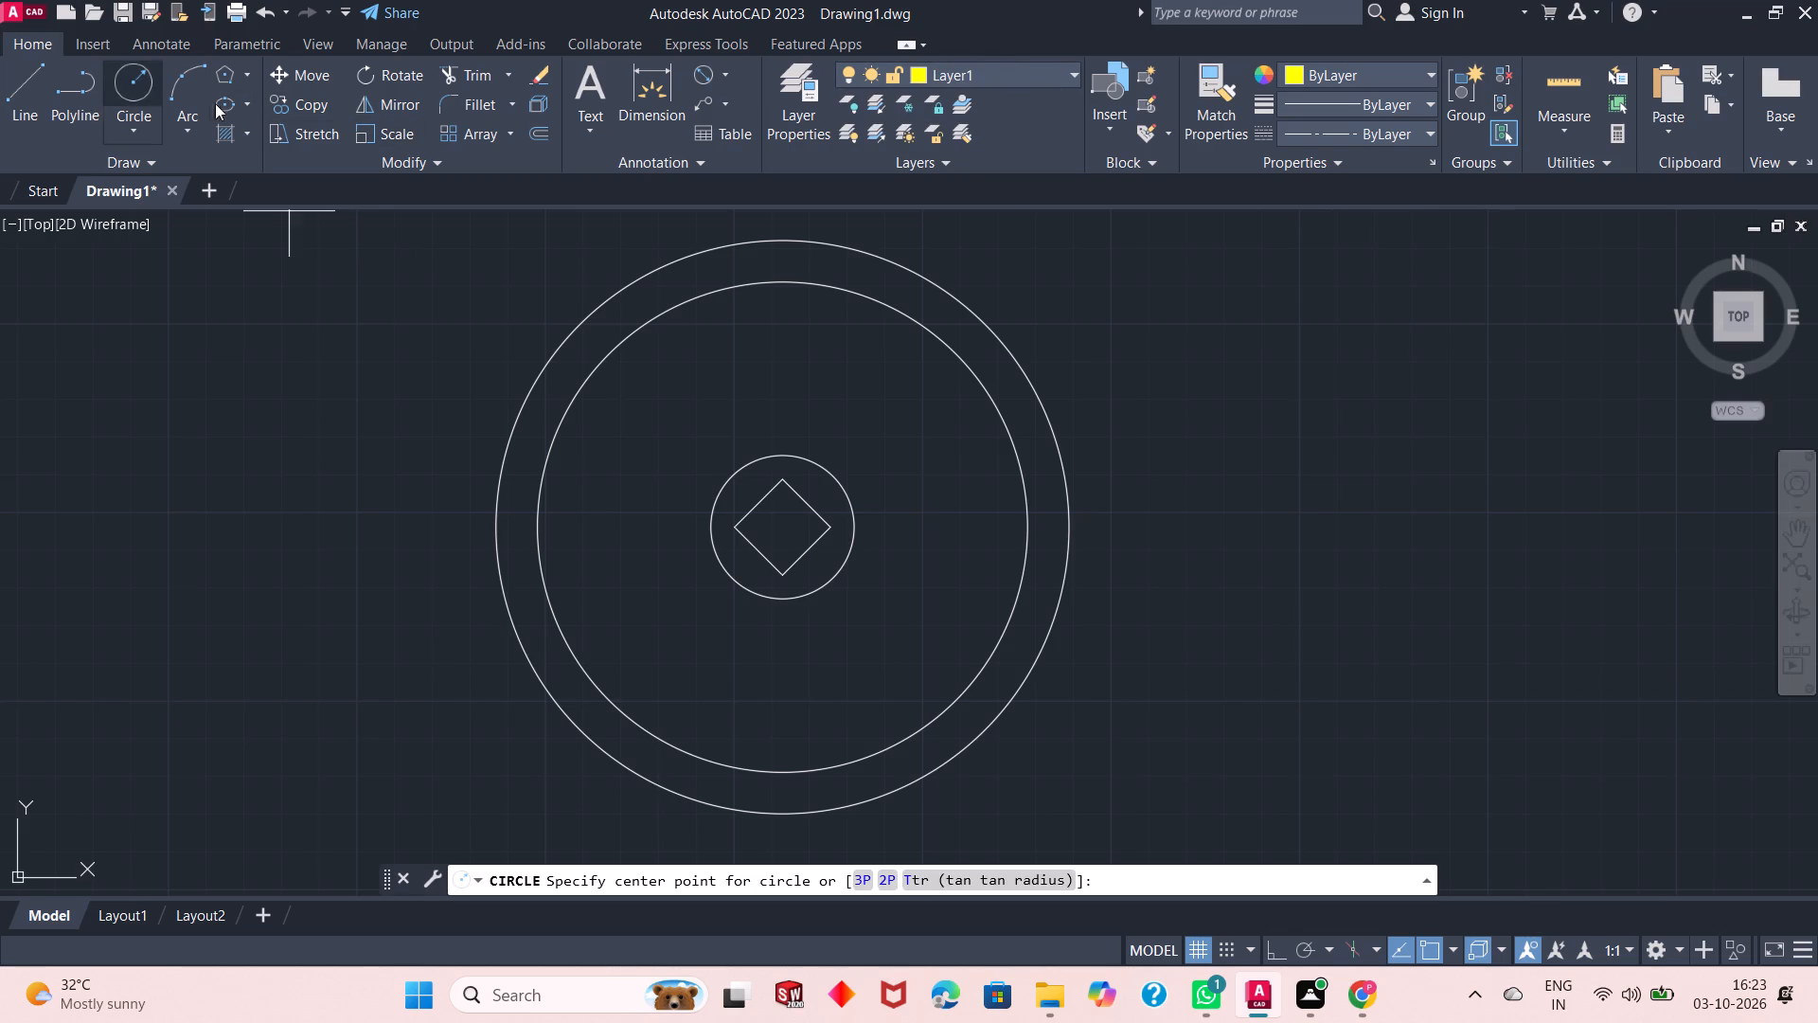
{"action": "left_click", "coordinate": [781, 529]}
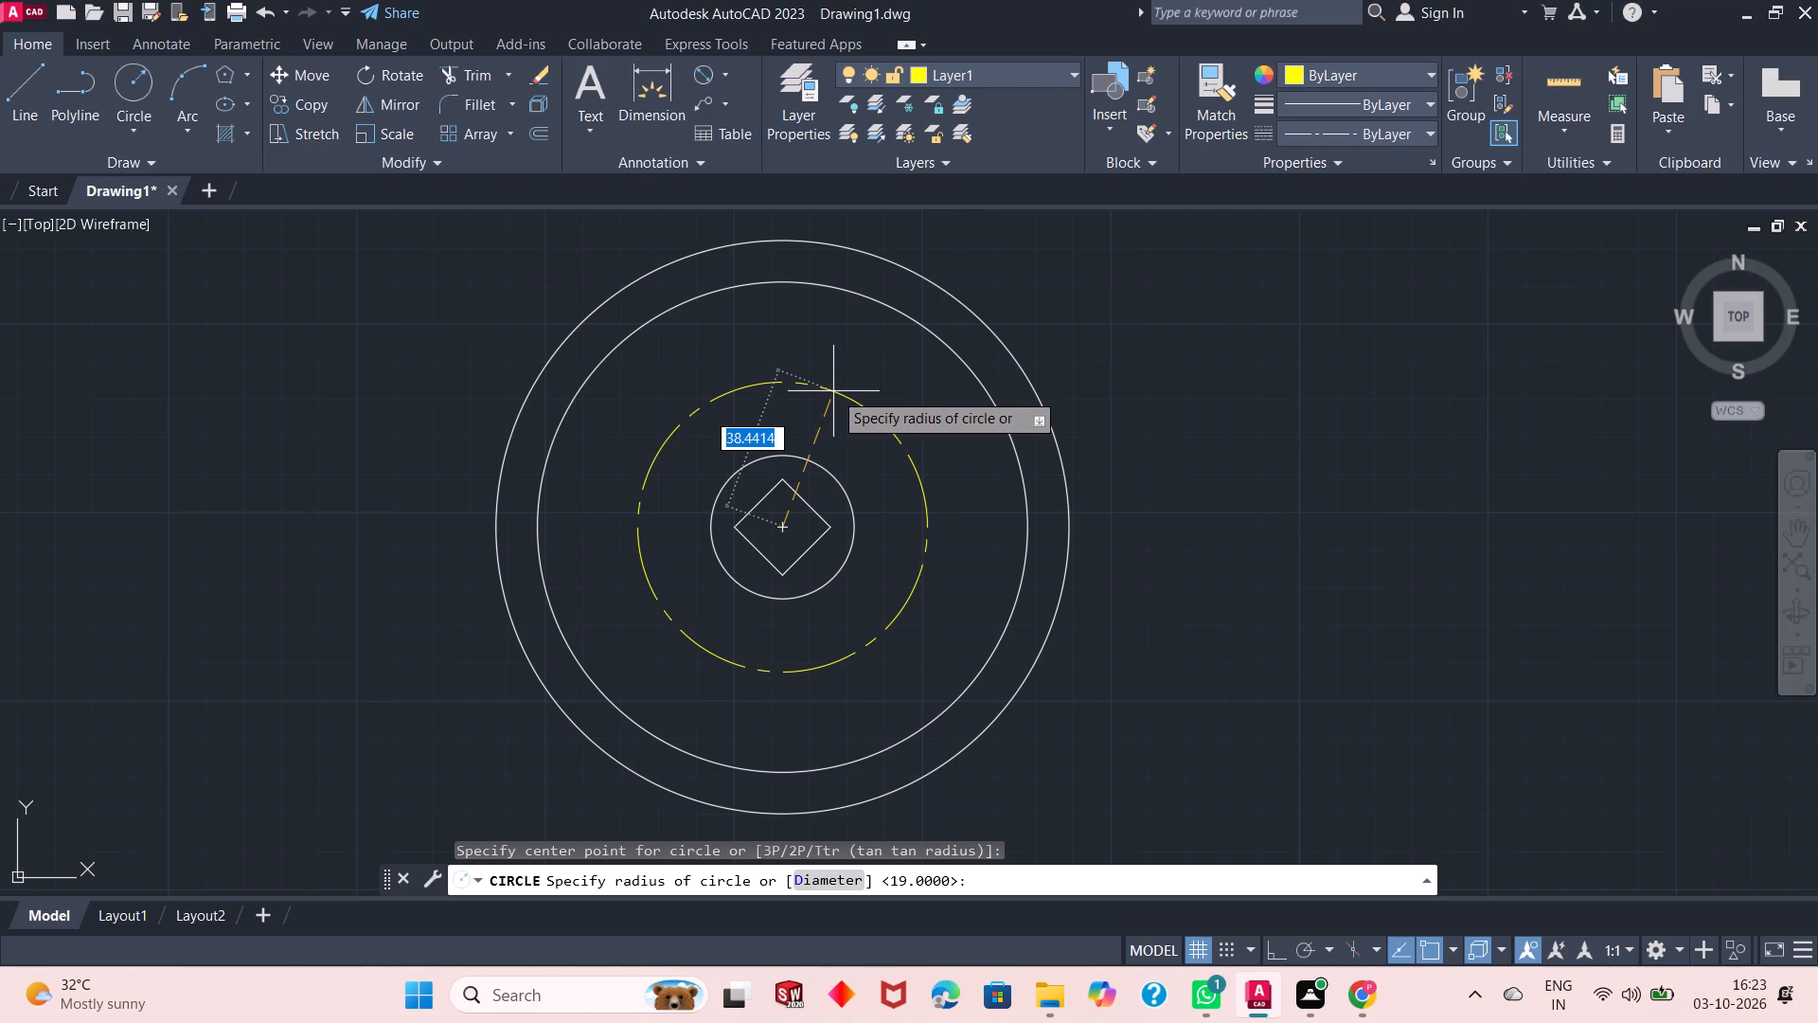
{"action": "type", "text": "35"}
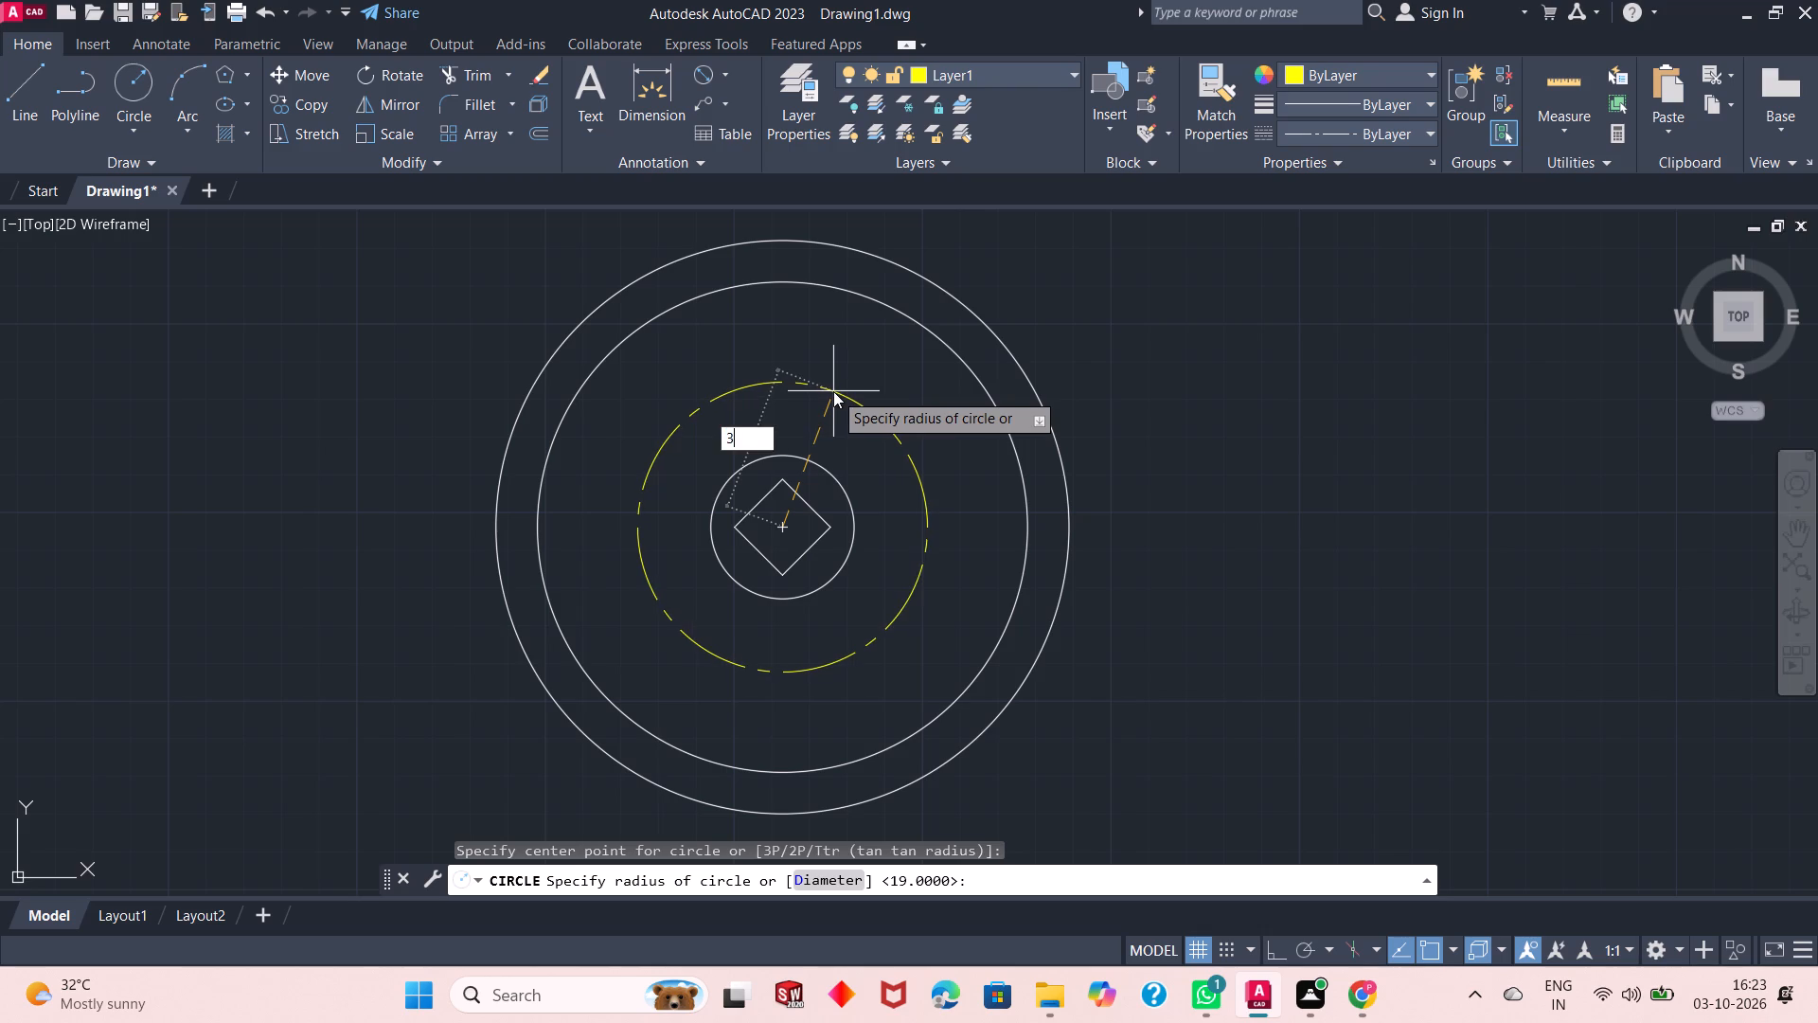
{"action": "key", "text": "Return"}
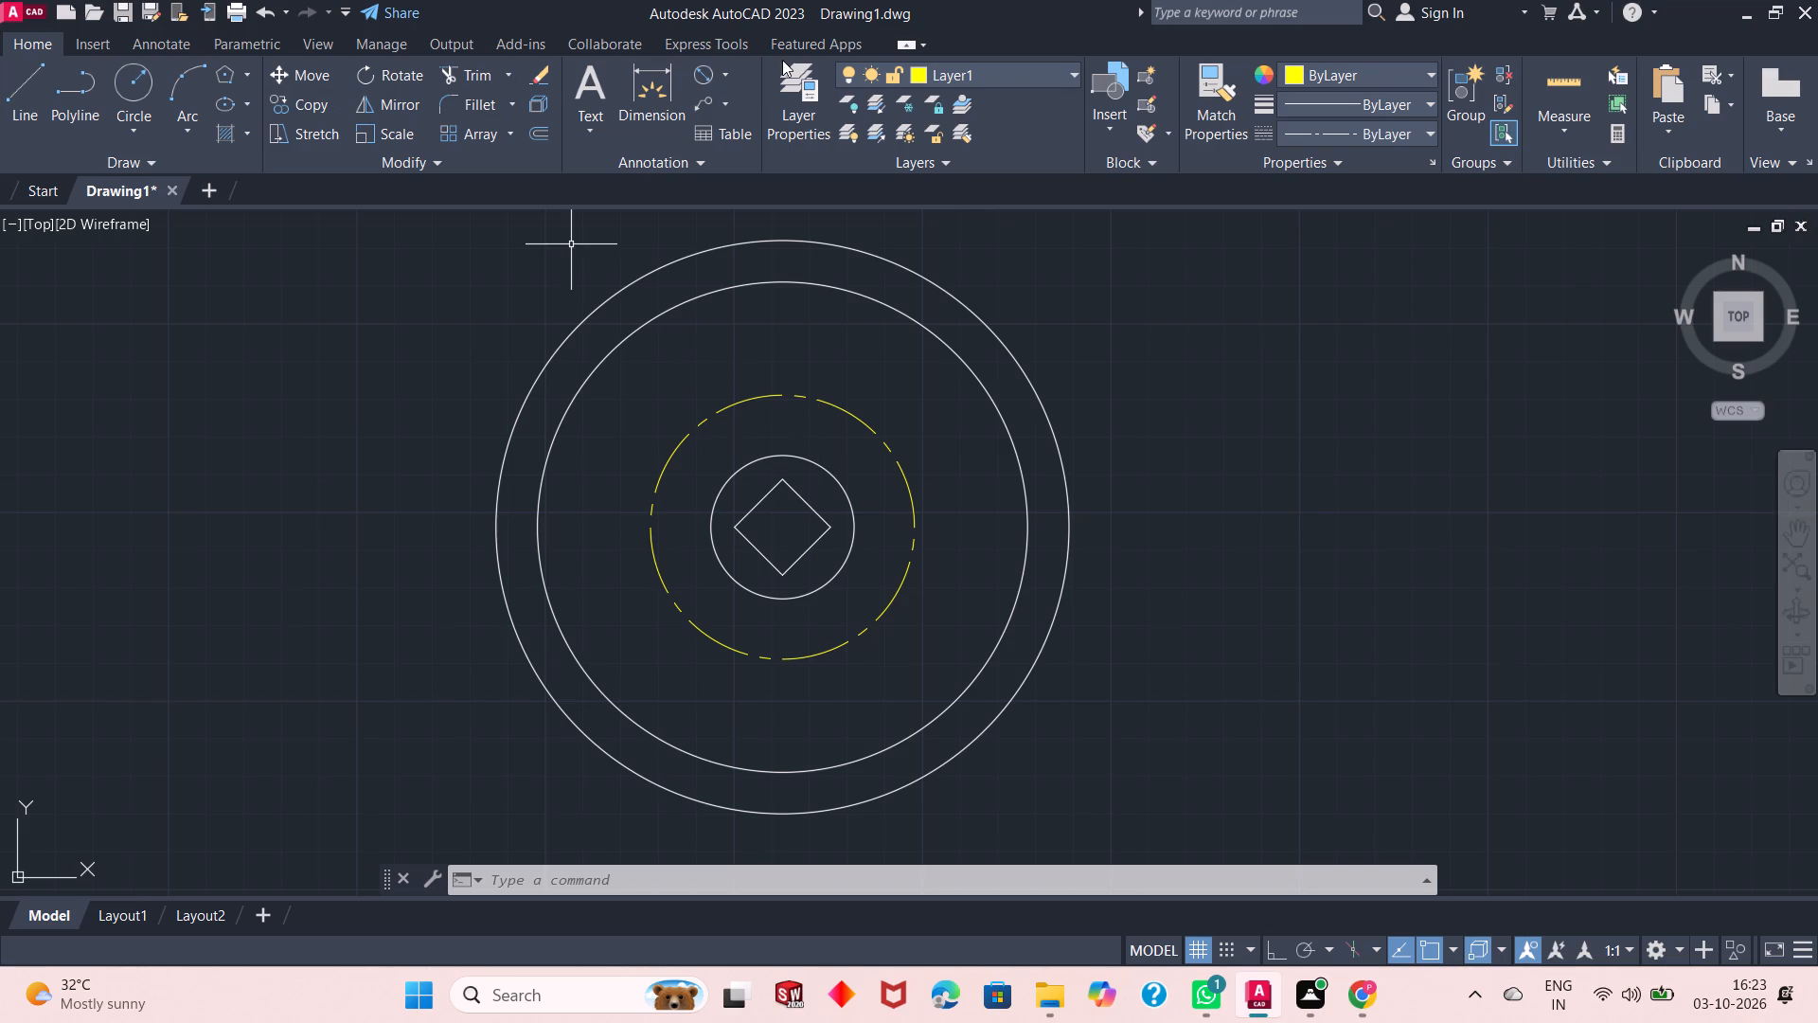
Draw a centreline about 89 mm long from the common centre, pointing down and to the right at 45 degrees.
{"action": "left_click", "coordinate": [27, 86]}
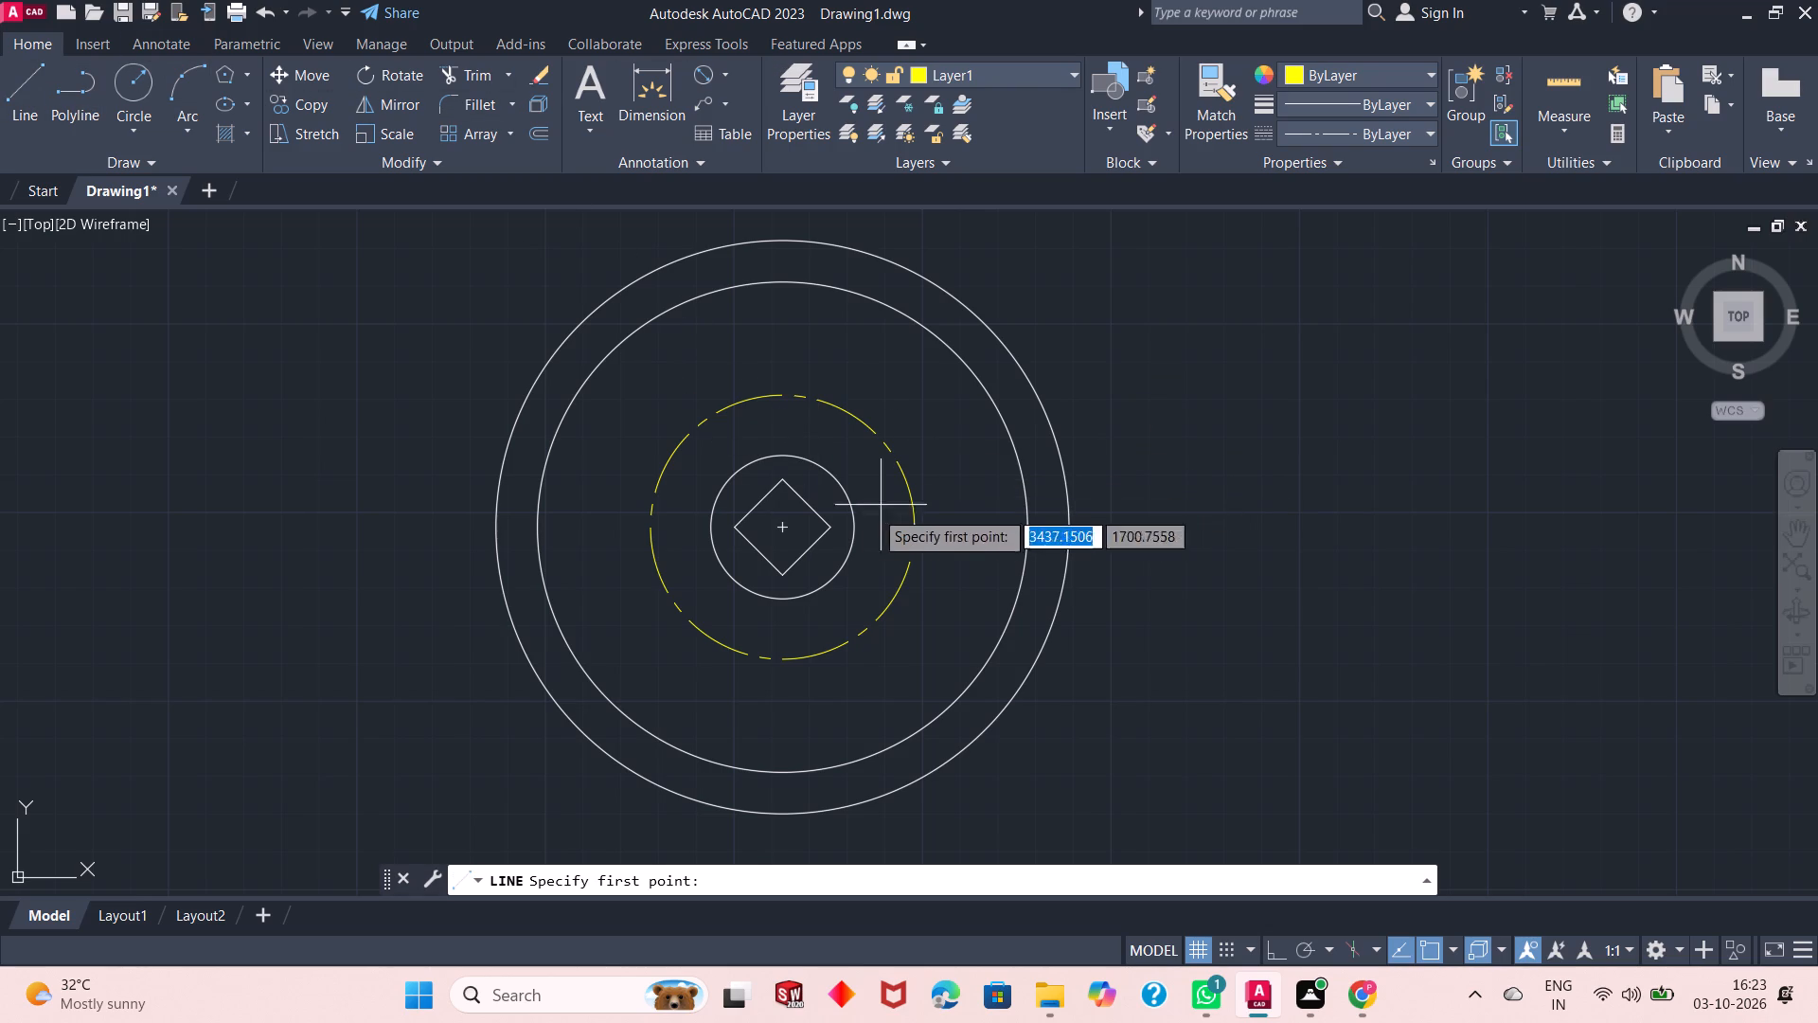
{"action": "left_click", "coordinate": [784, 529]}
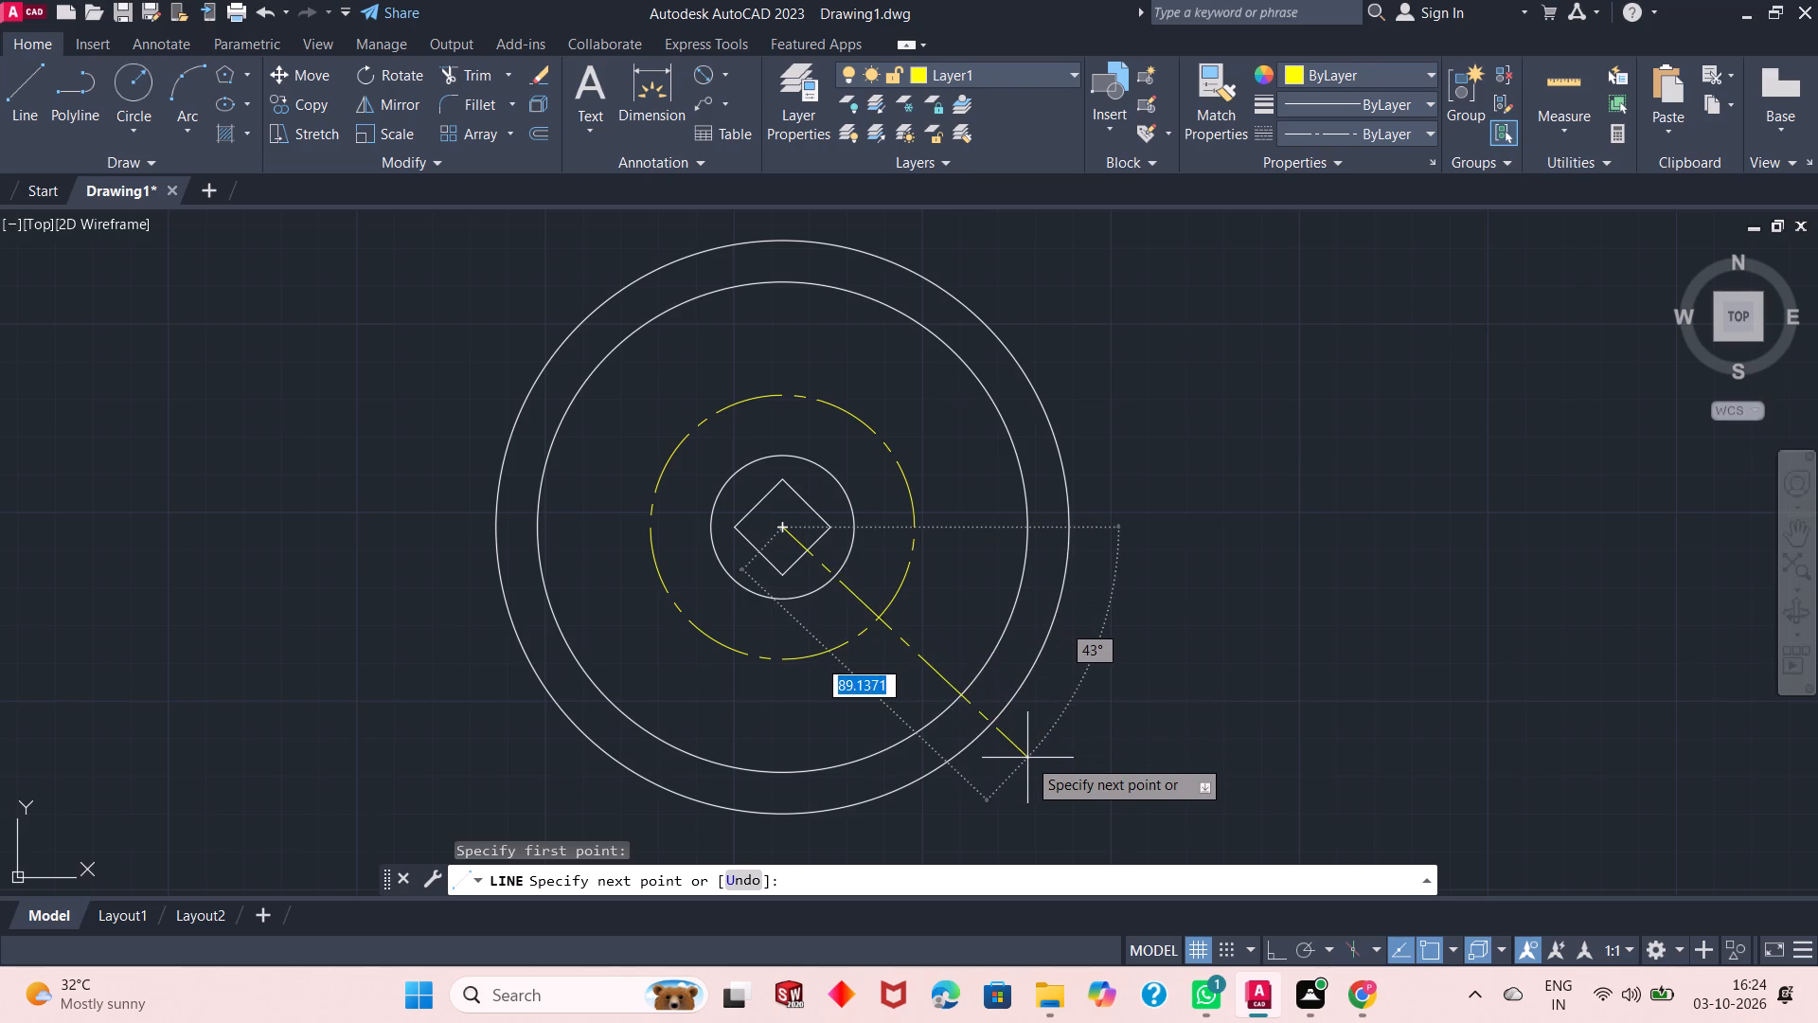
{"action": "key", "text": "Tab"}
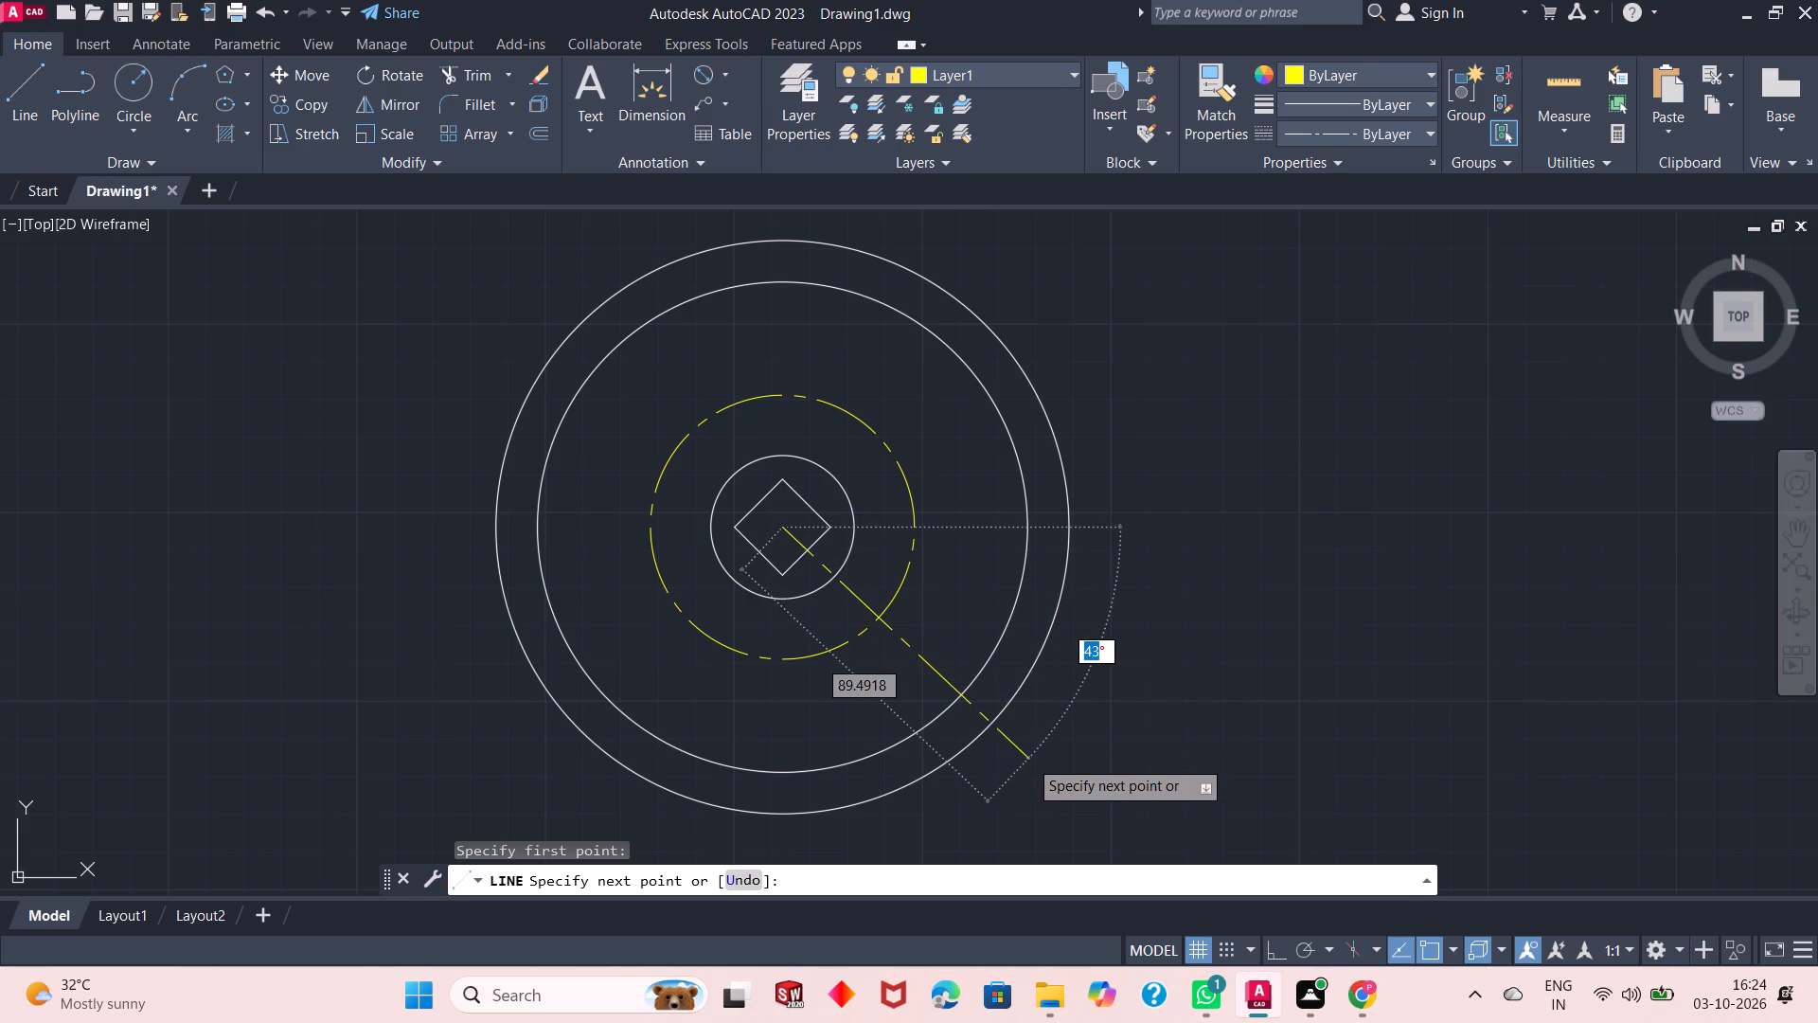
{"action": "type", "text": "45"}
{"action": "key", "text": "Return"}
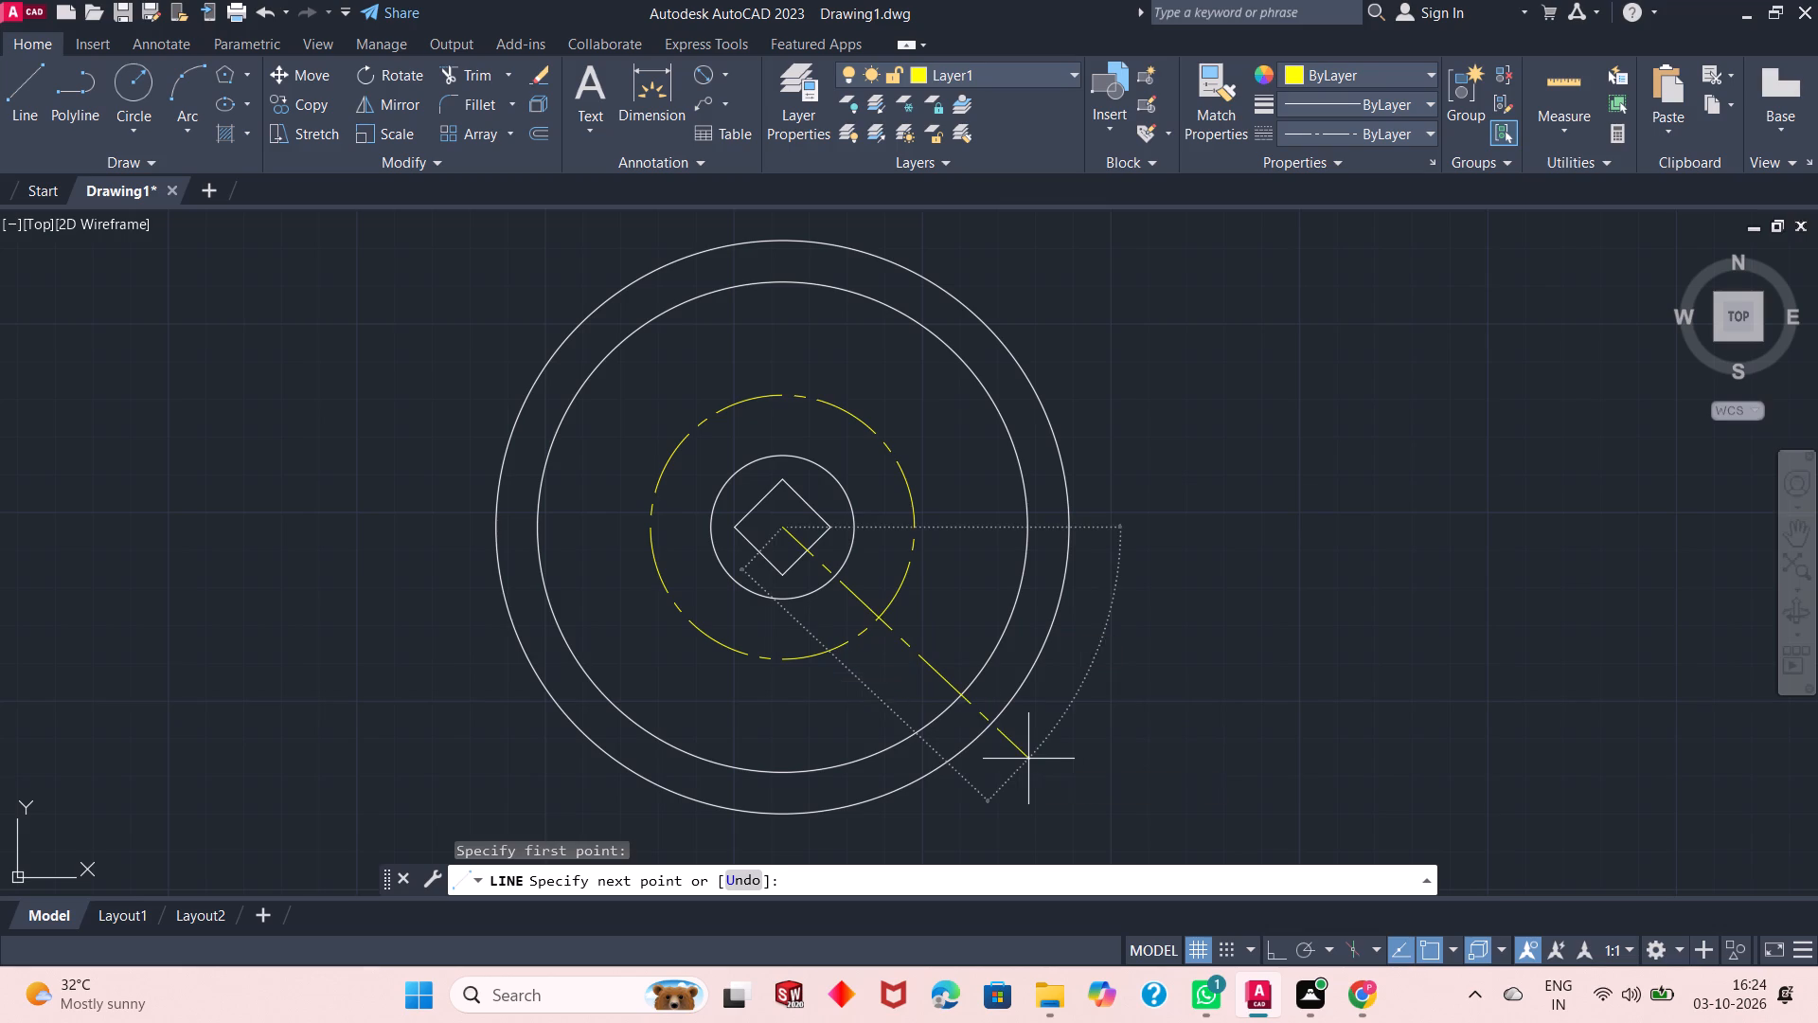
{"action": "key", "text": "Return"}
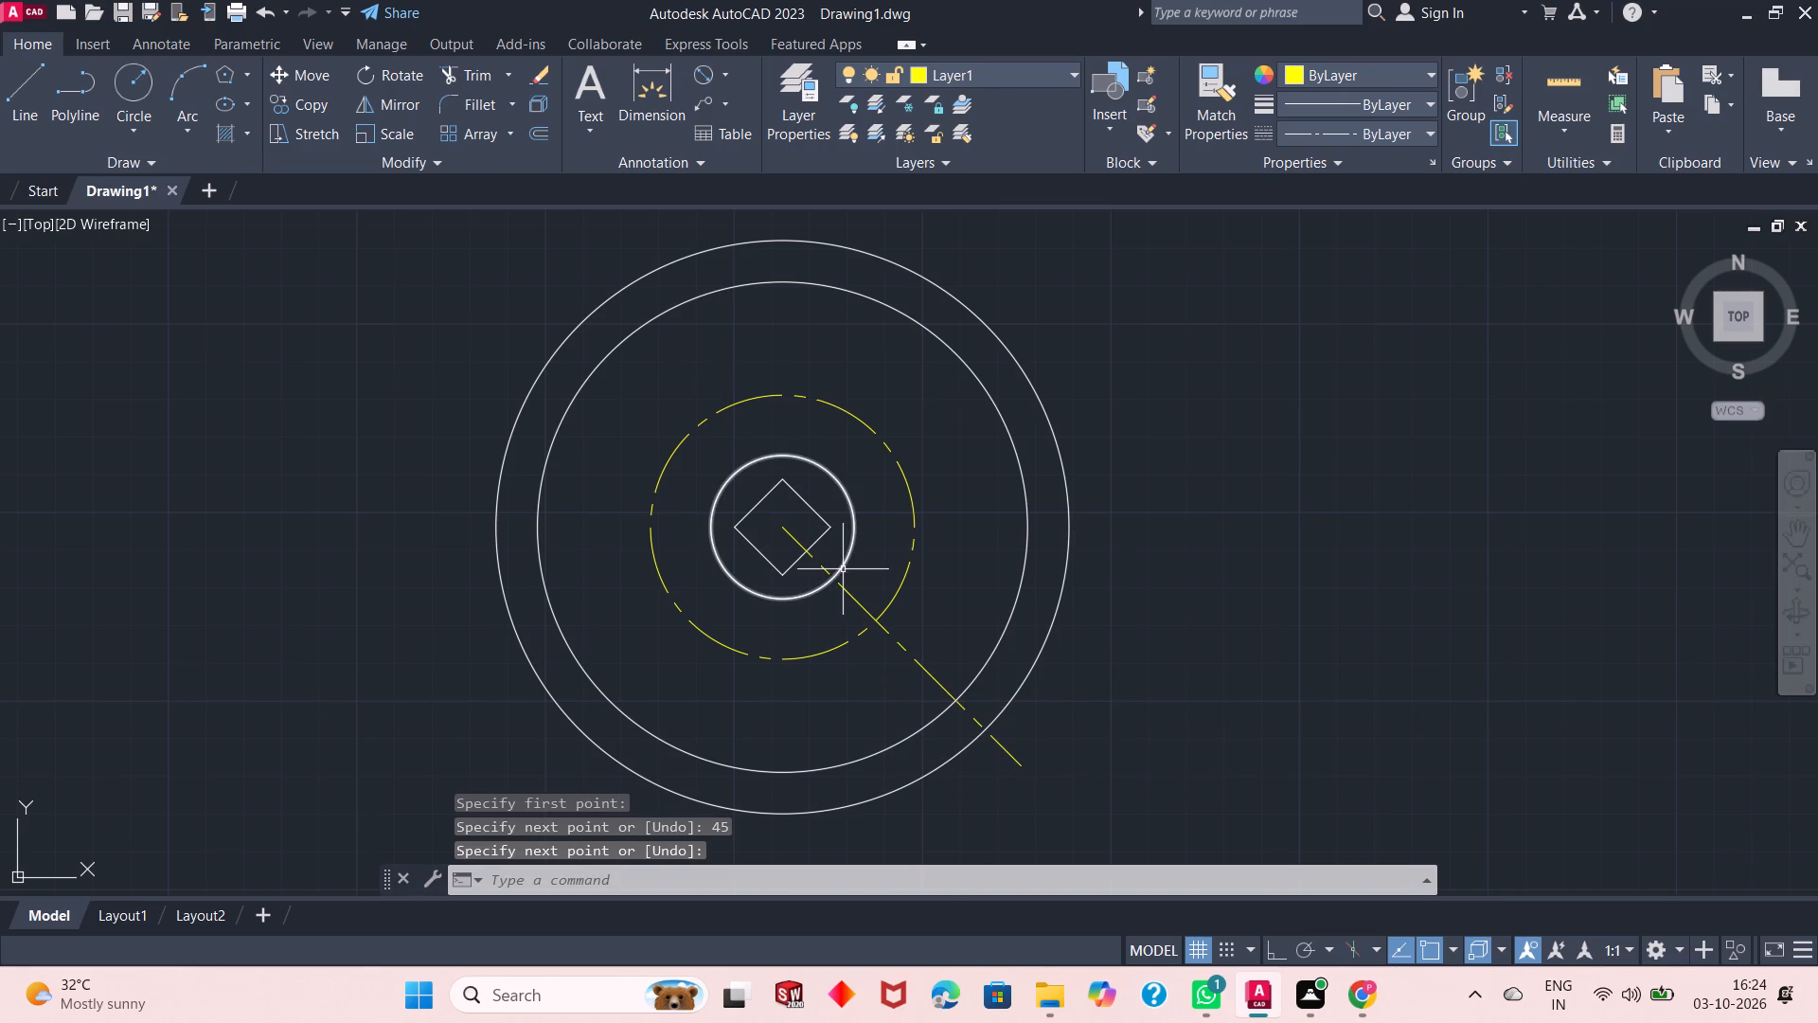
Draw a second centreline about 93 mm long from the common centre, pointing up and to the left at 135 degrees.
{"action": "scroll", "coordinate": [848, 590], "scroll_direction": "up", "scroll_amount": 1}
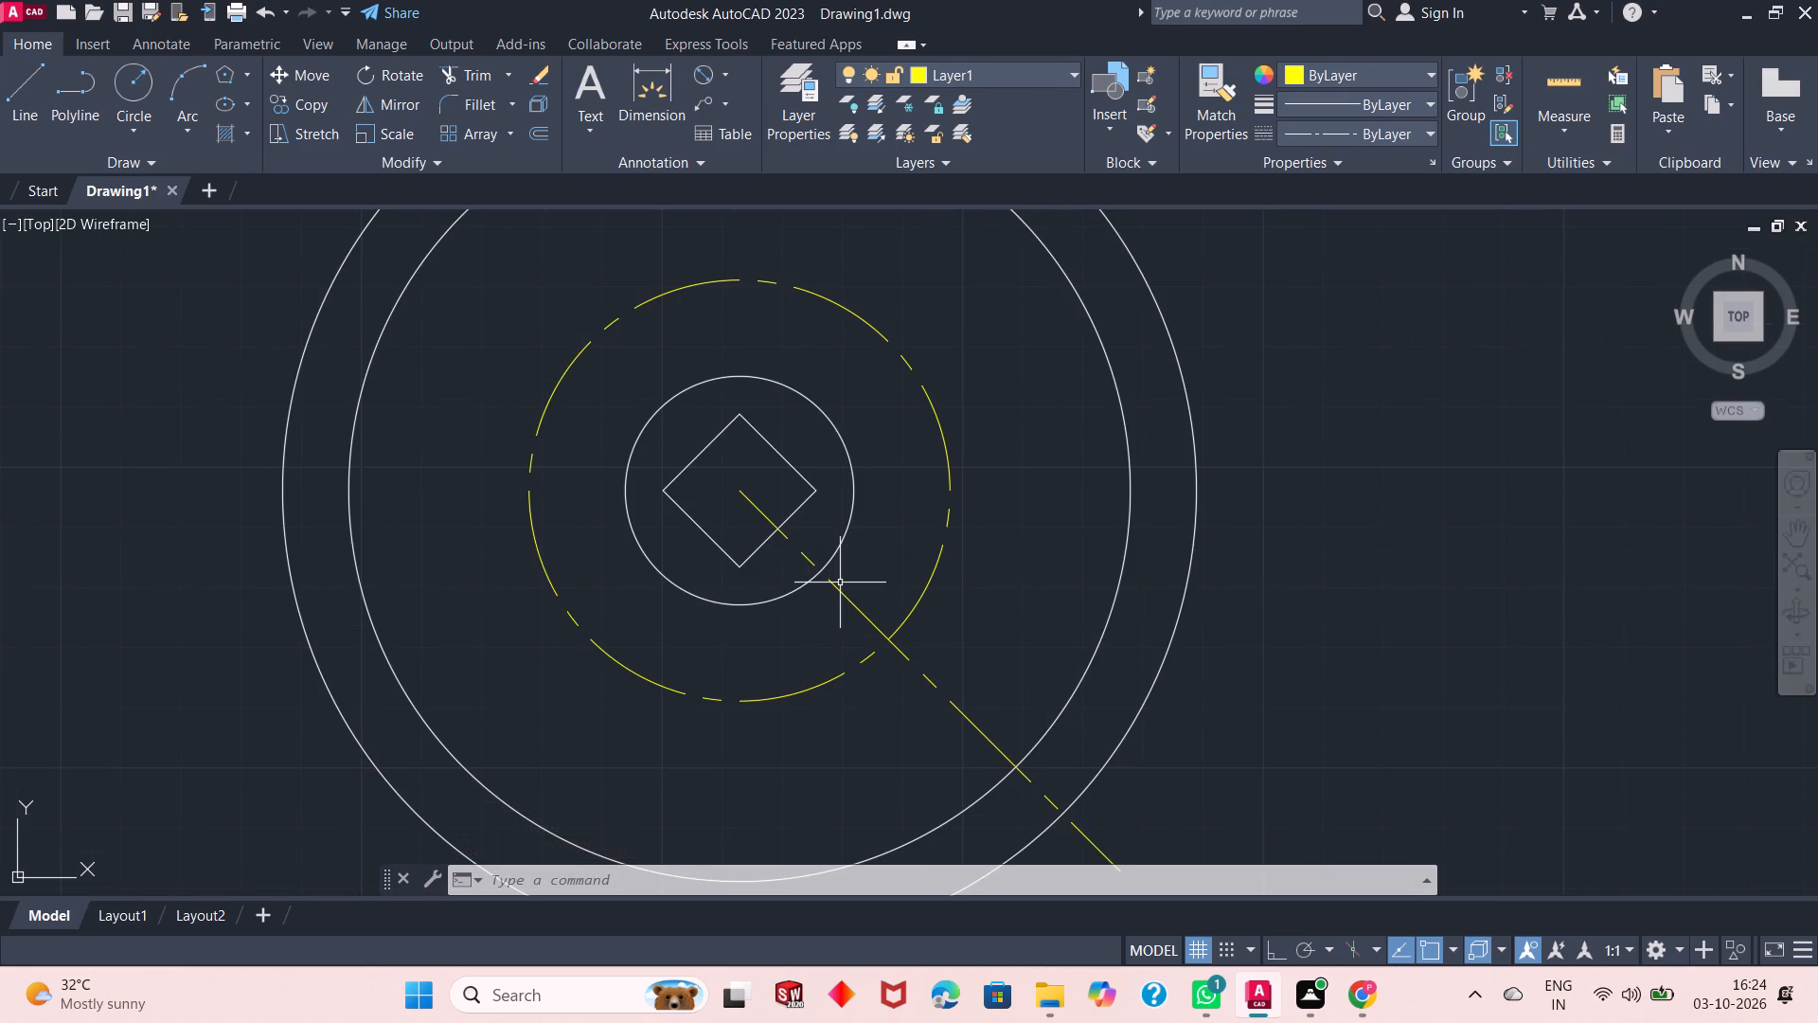
{"action": "scroll", "coordinate": [839, 582], "scroll_direction": "down", "scroll_amount": 1}
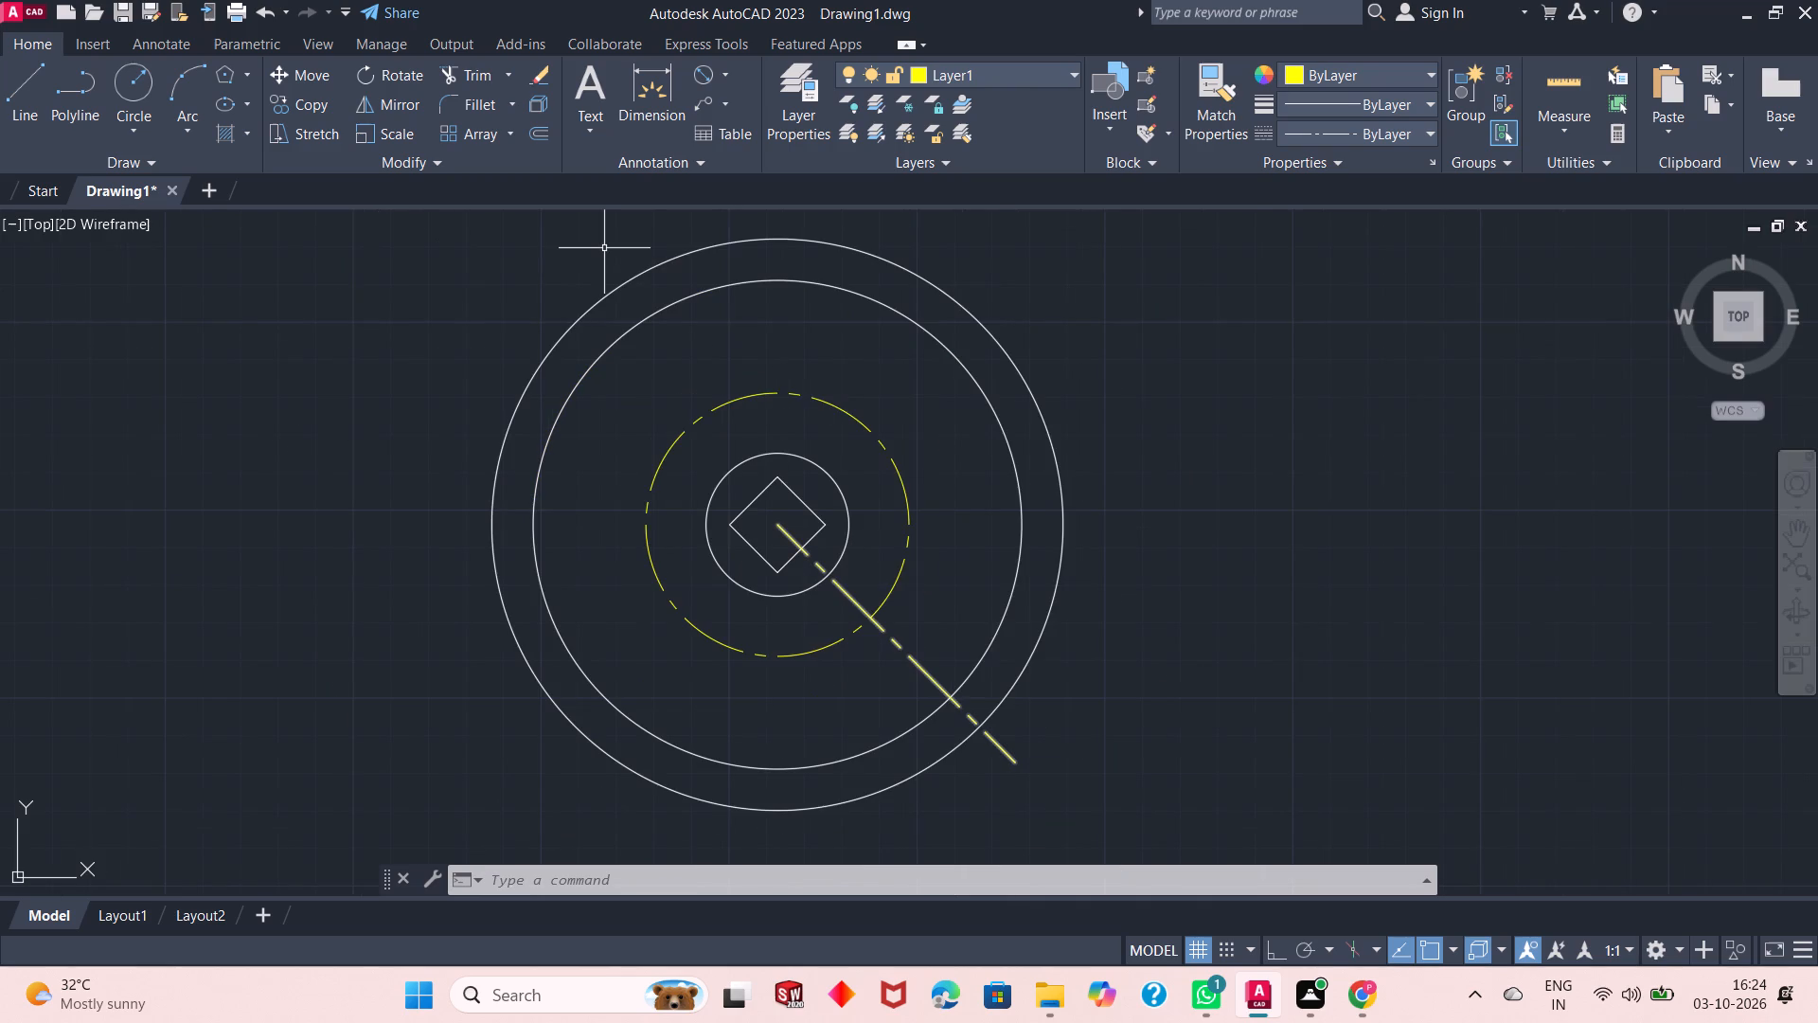
{"action": "left_click", "coordinate": [33, 100]}
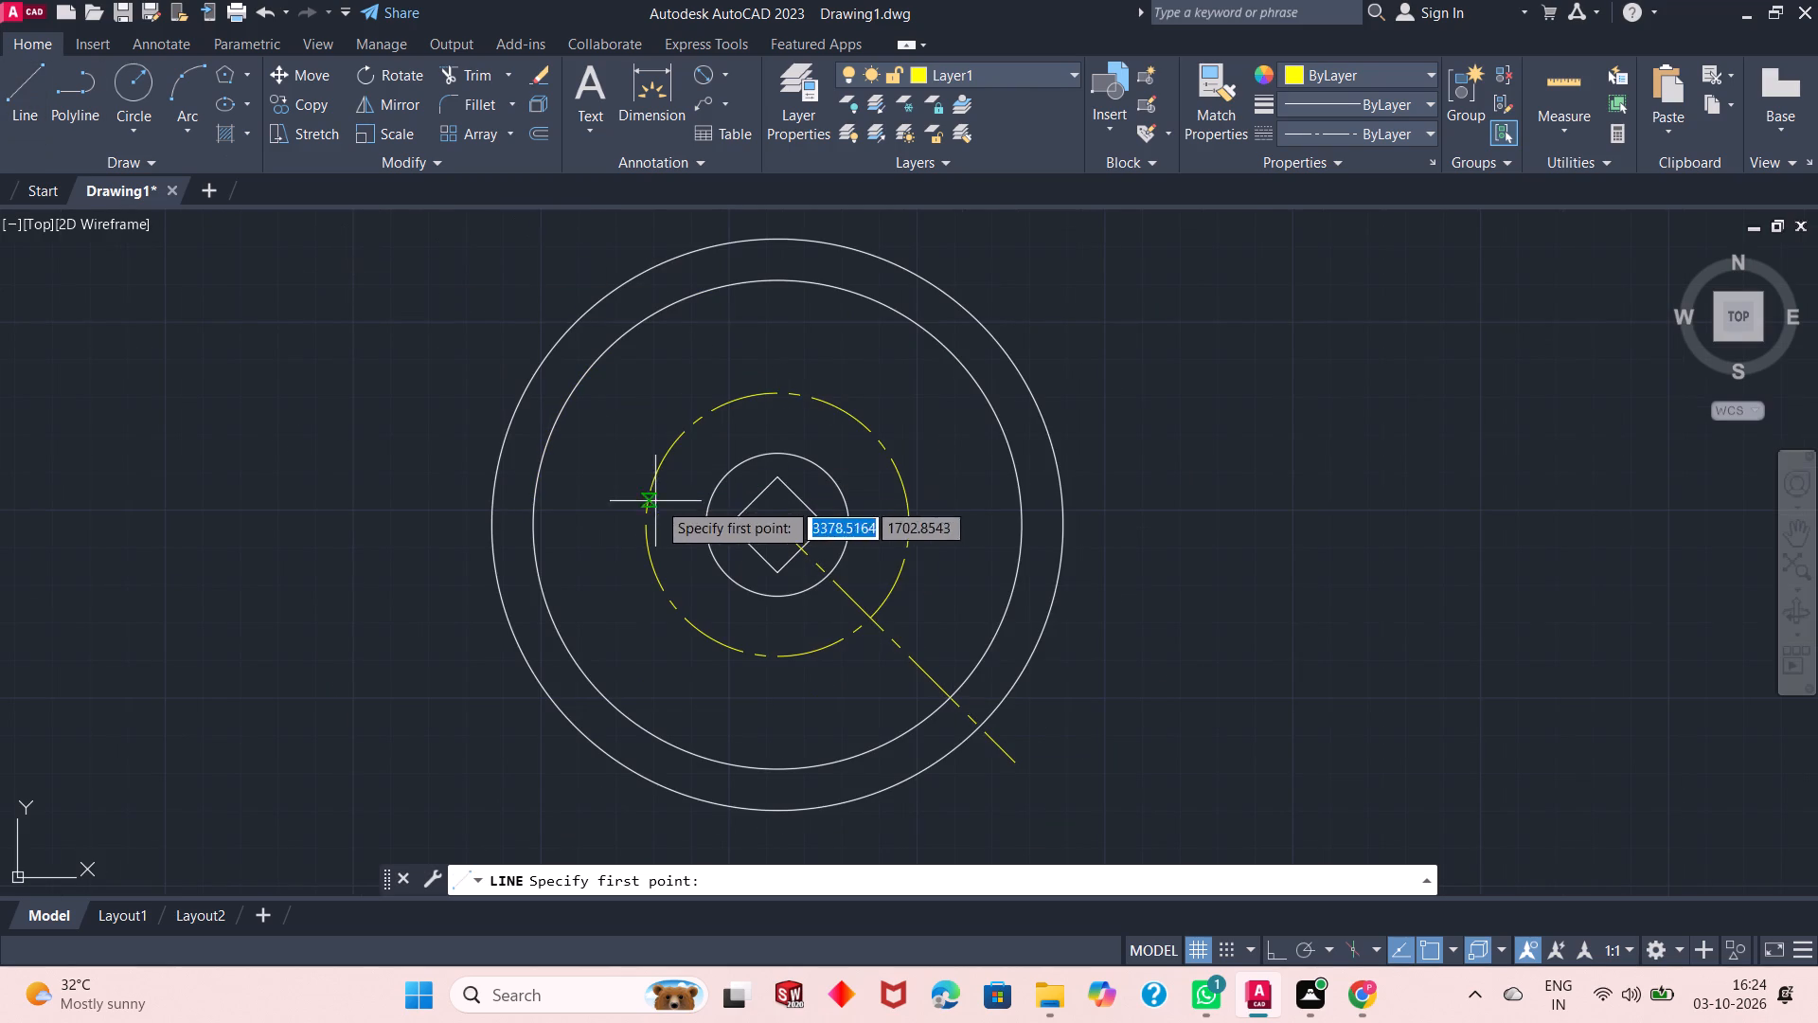
{"action": "left_click", "coordinate": [777, 530]}
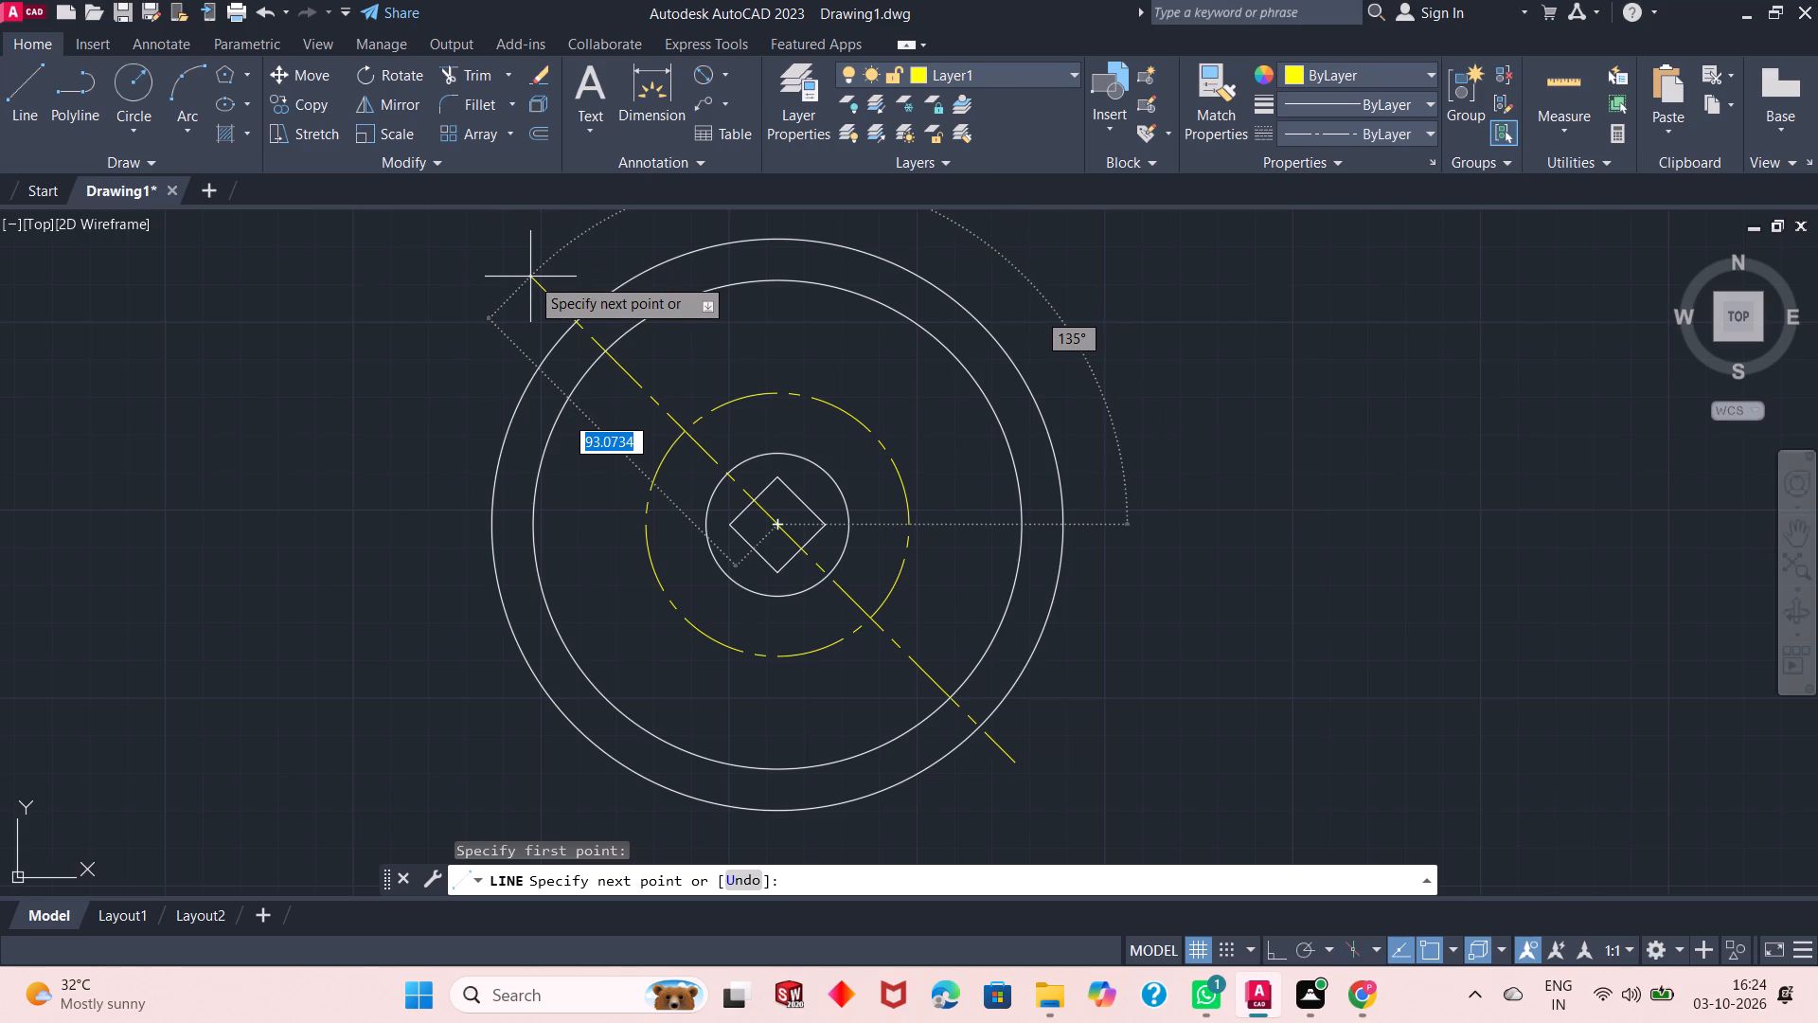
{"action": "key", "text": "Tab"}
{"action": "type", "text": "135"}
{"action": "key", "text": "Return"}
{"action": "right_click", "coordinate": [527, 278]}
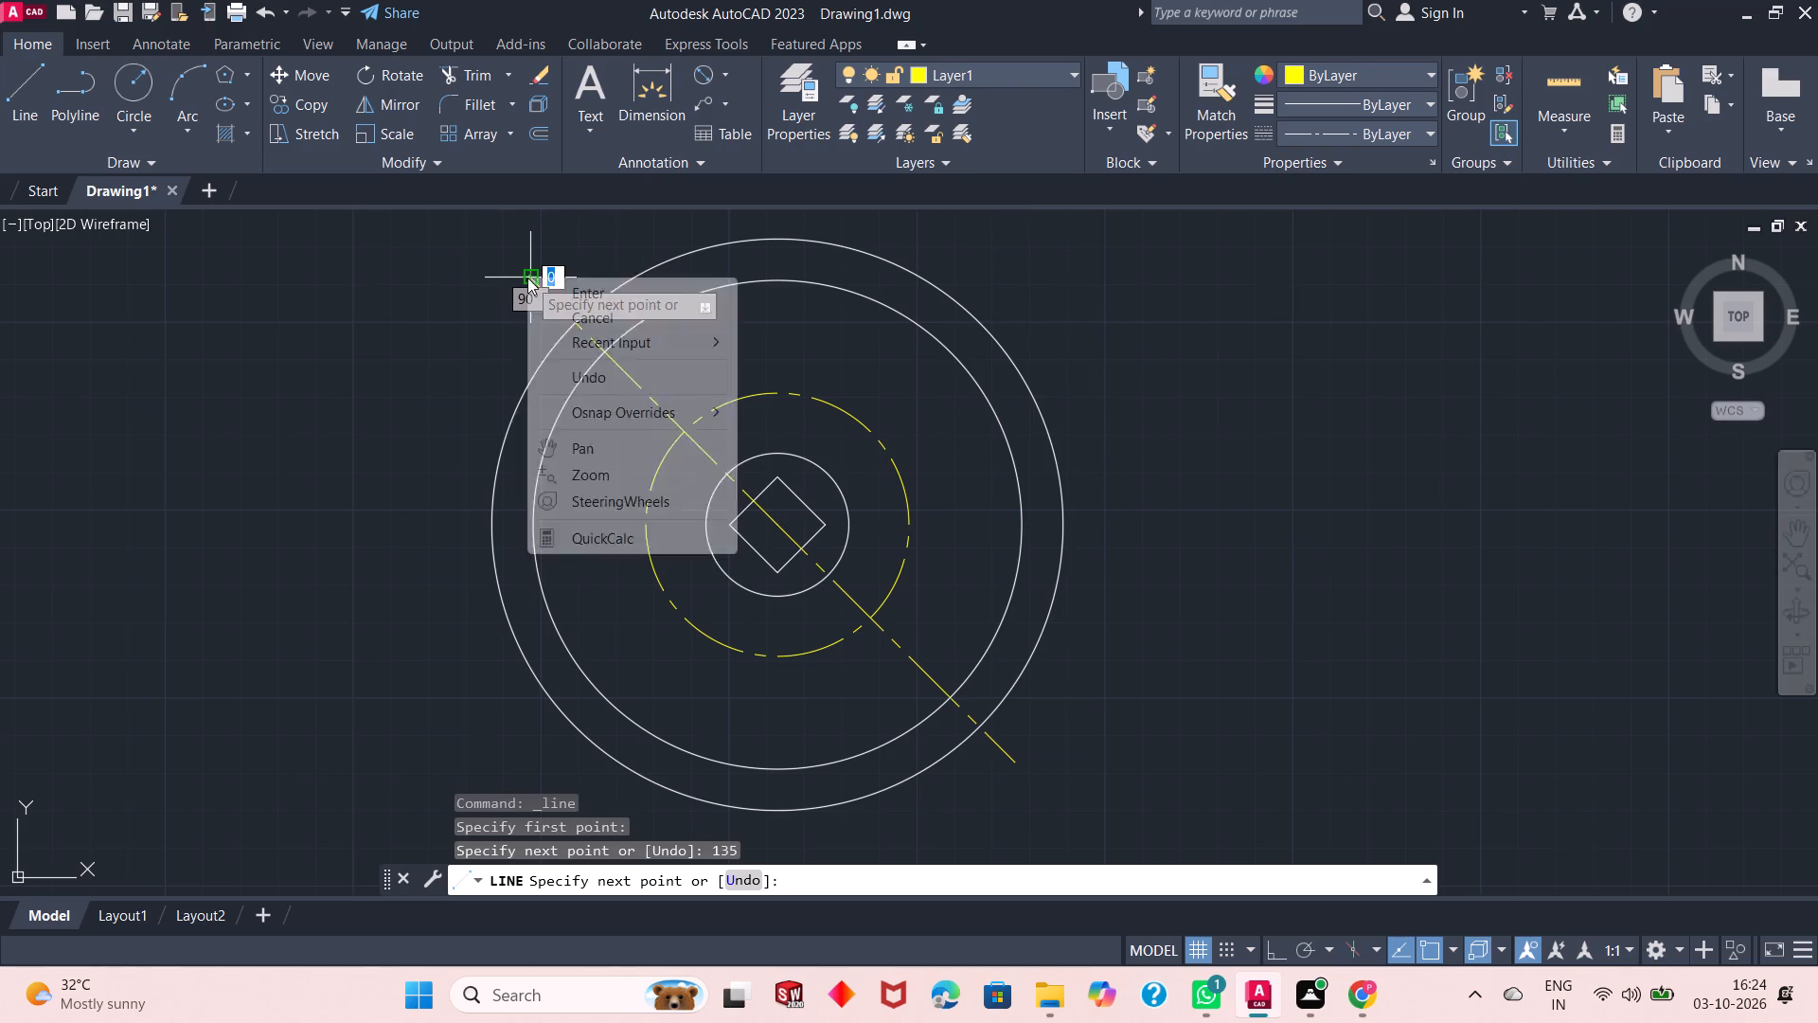
{"action": "left_click", "coordinate": [659, 291]}
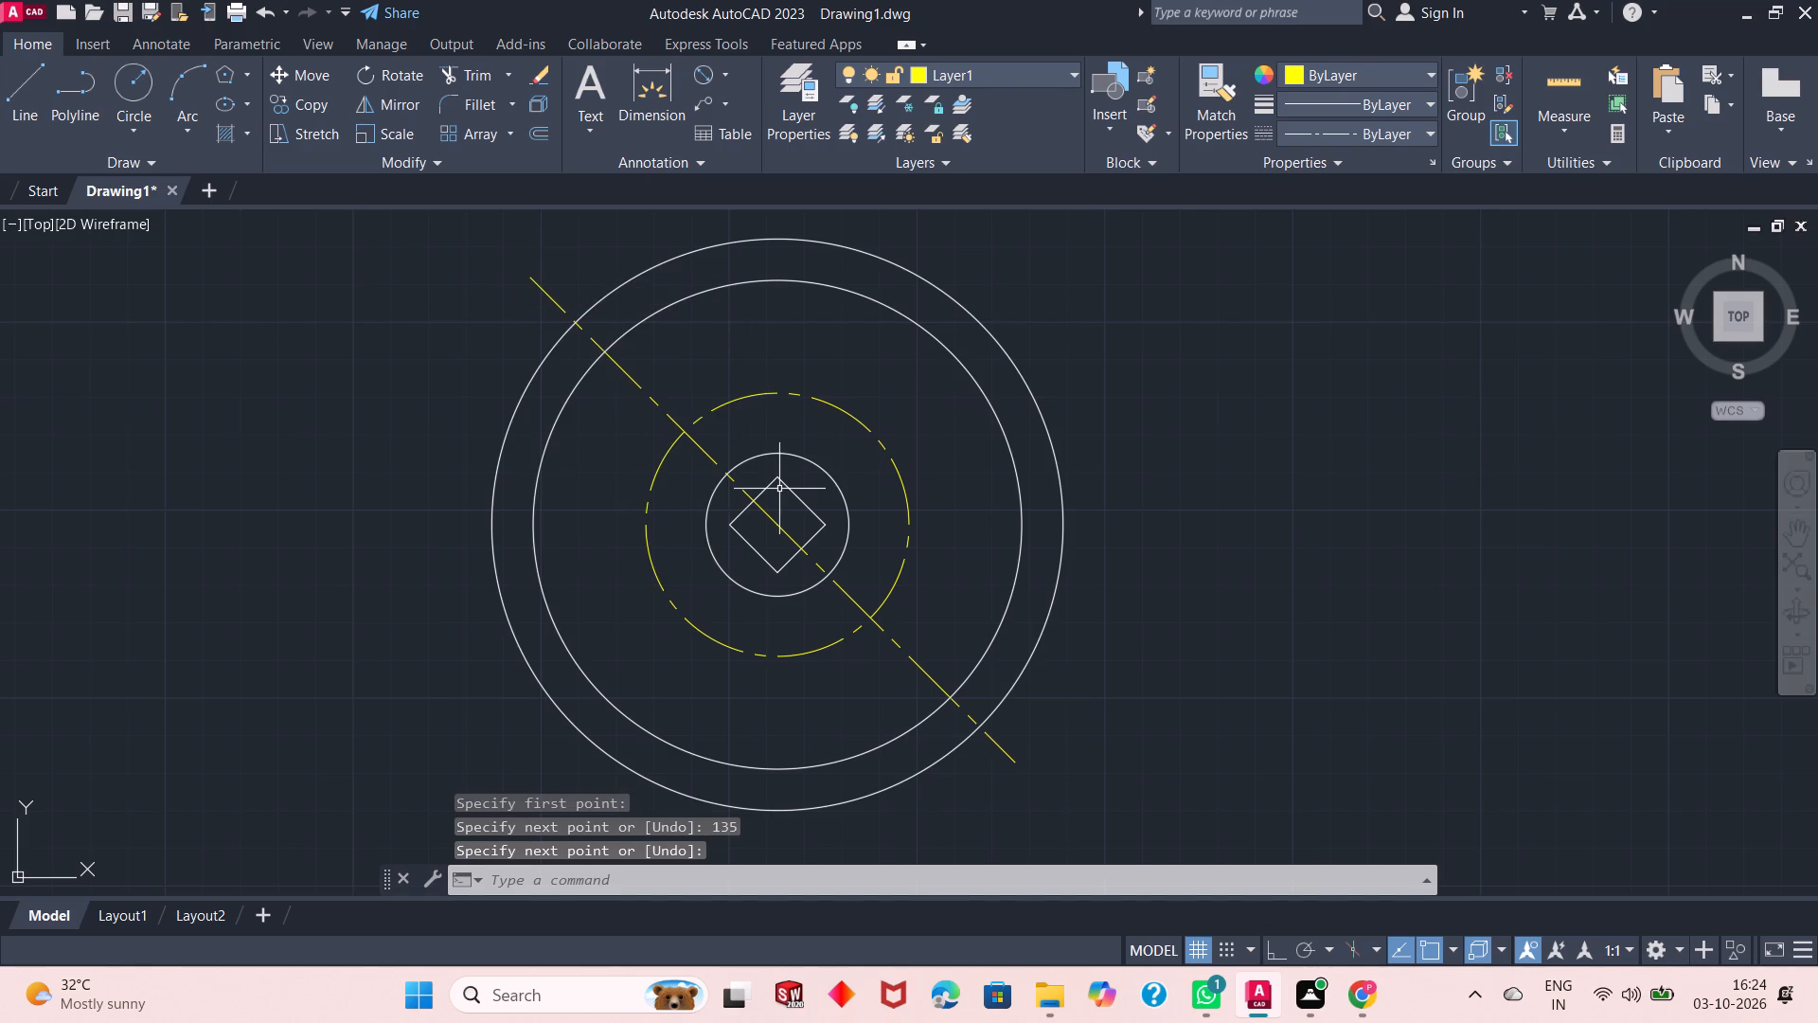
Join the two collinear diagonal centrelines into a single line.
{"action": "scroll", "coordinate": [805, 546], "scroll_direction": "down", "scroll_amount": 1}
{"action": "scroll", "coordinate": [799, 544], "scroll_direction": "up", "scroll_amount": 2}
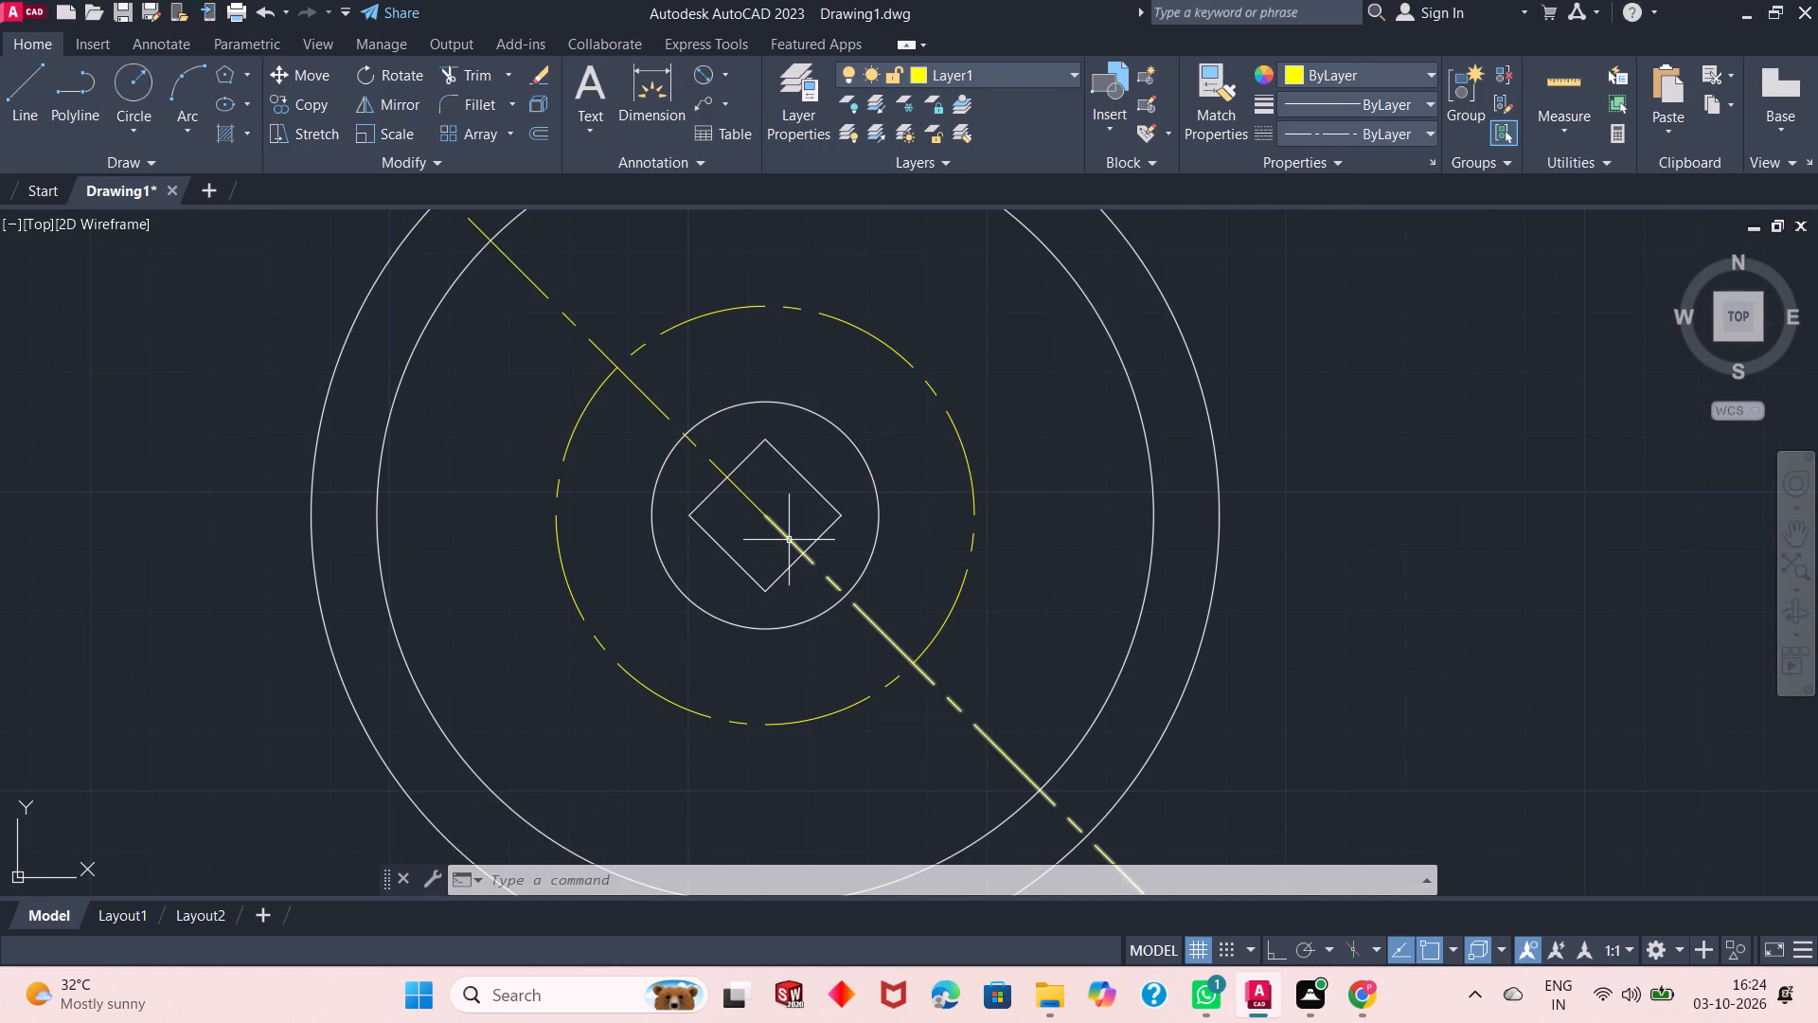
{"action": "left_click", "coordinate": [789, 540]}
{"action": "left_click", "coordinate": [746, 494]}
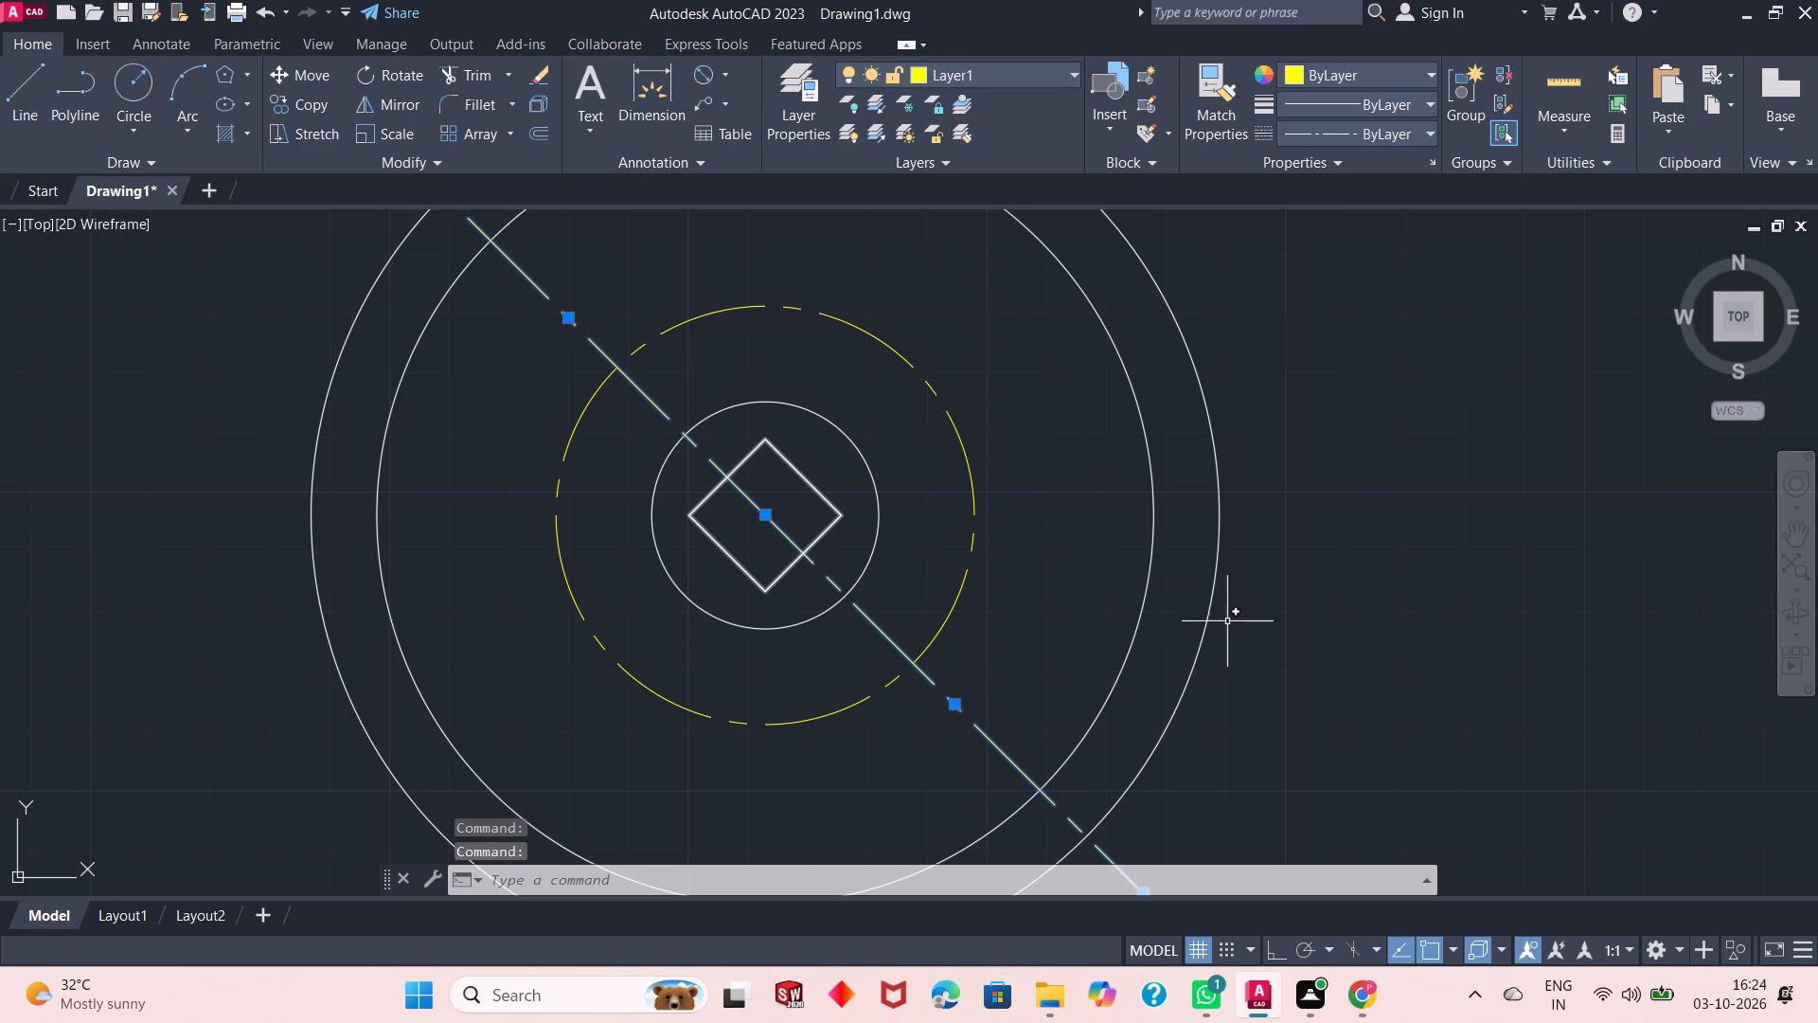
{"action": "type", "text": "j"}
{"action": "key", "text": "space"}
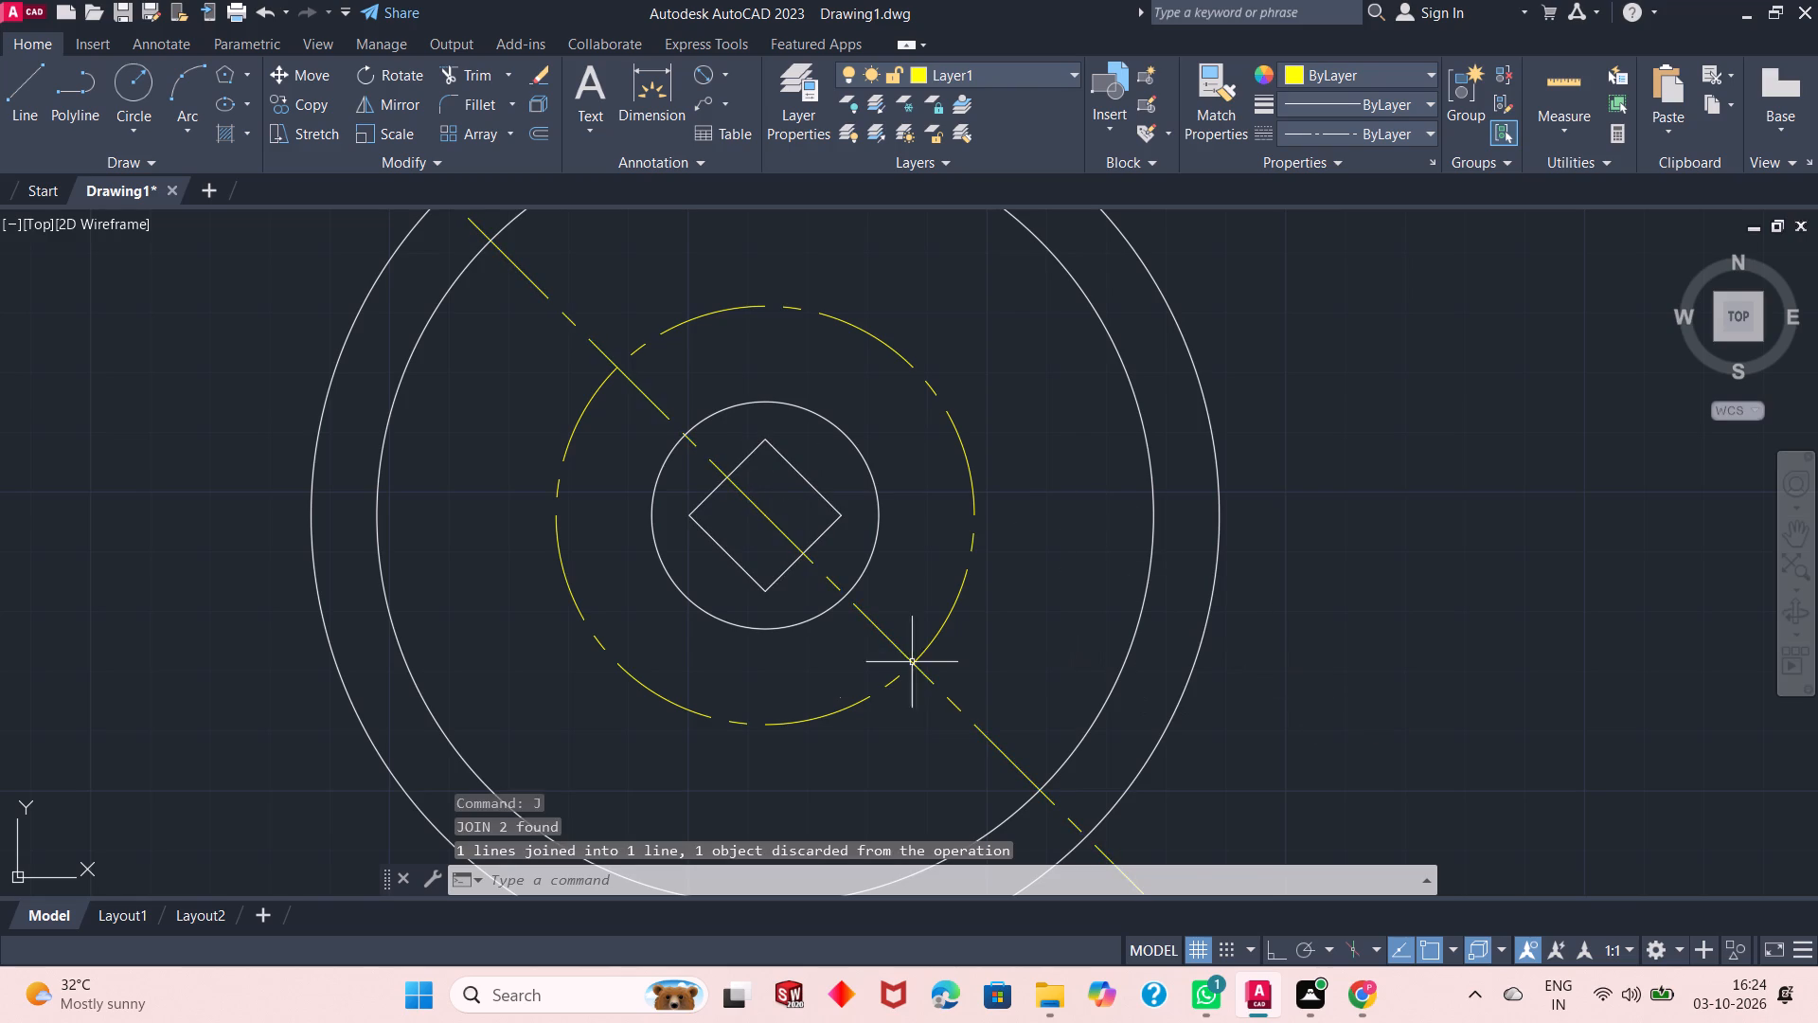
Make layer 0 the current layer.
{"action": "scroll", "coordinate": [721, 603], "scroll_direction": "up", "scroll_amount": 1}
{"action": "scroll", "coordinate": [732, 596], "scroll_direction": "down", "scroll_amount": 2}
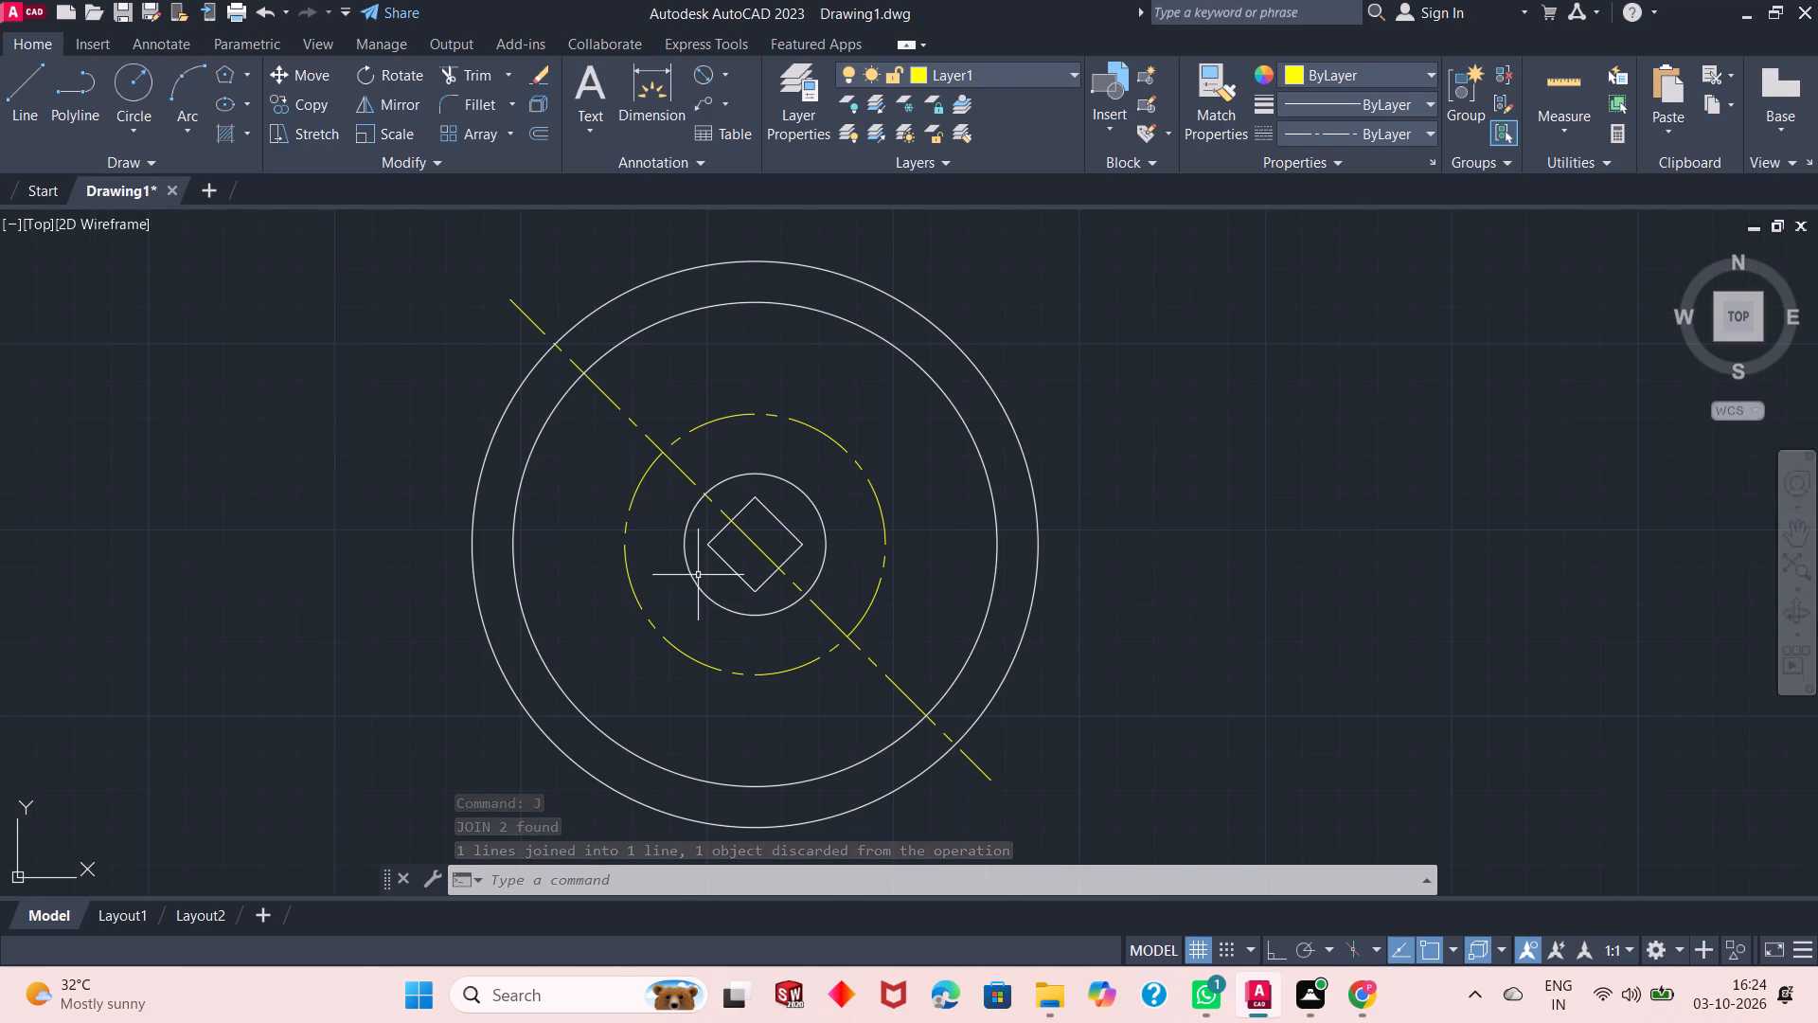
{"action": "scroll", "coordinate": [751, 539], "scroll_direction": "up", "scroll_amount": 1}
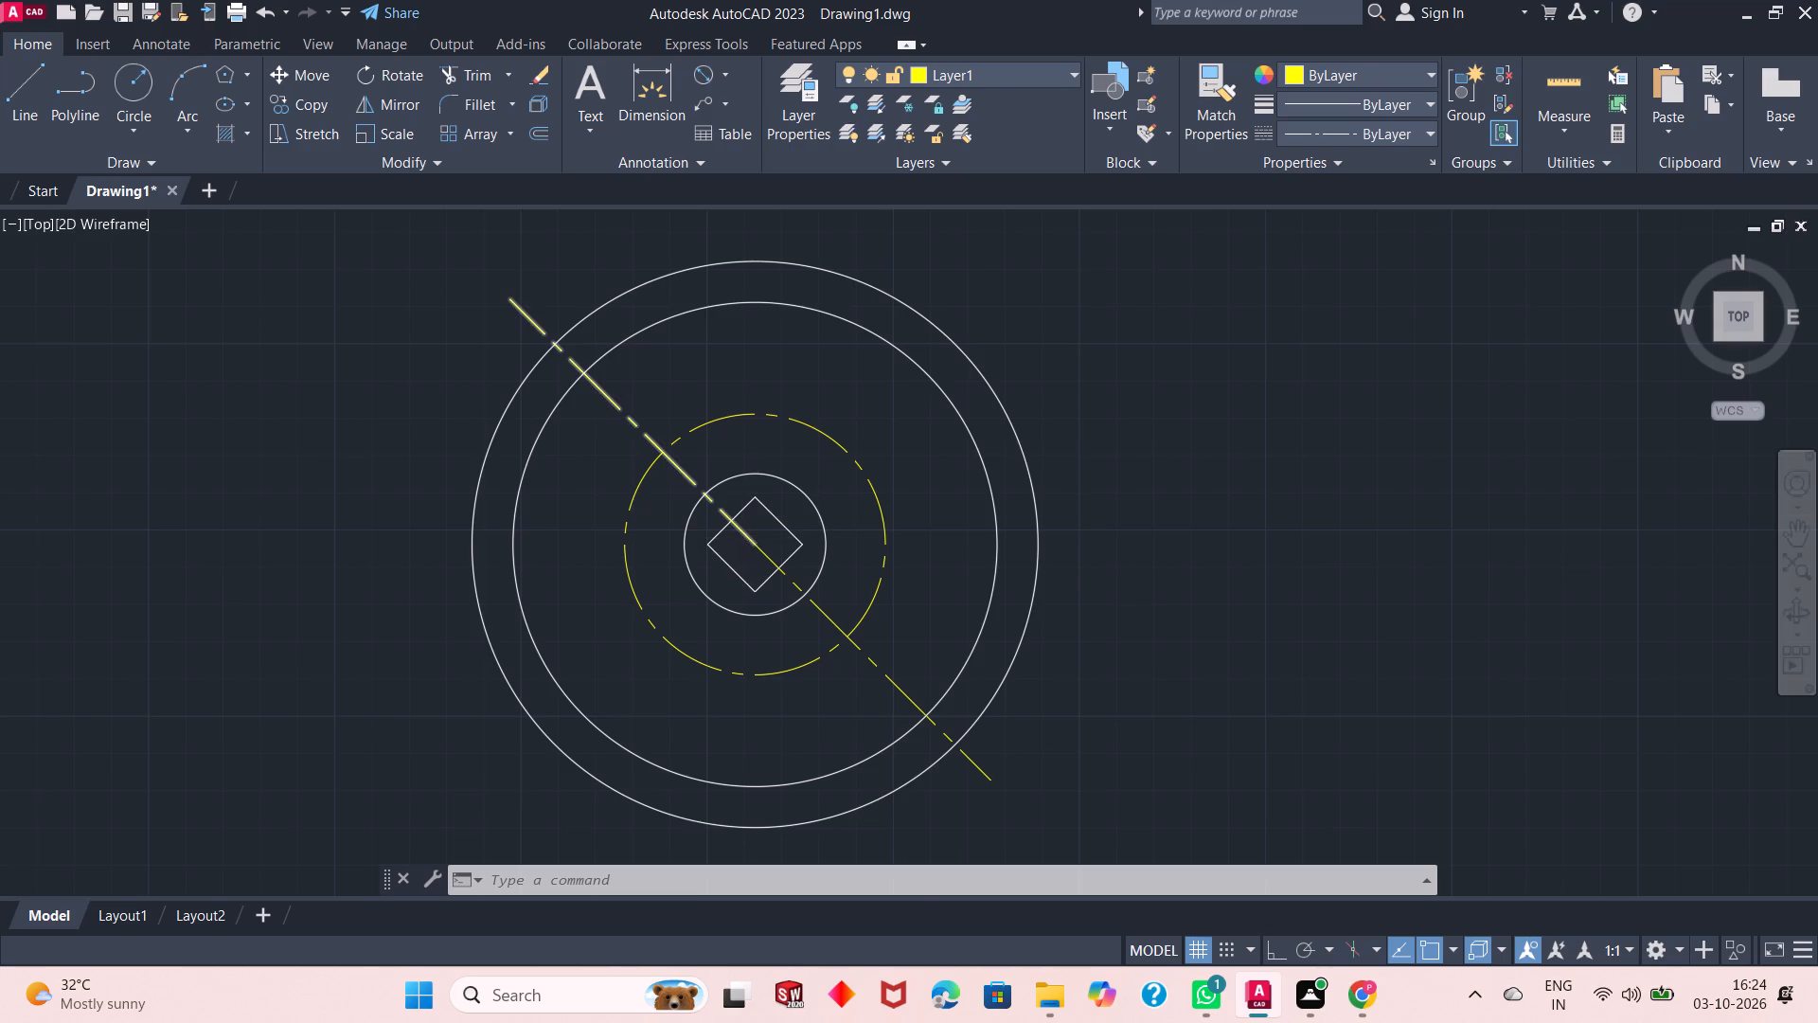
{"action": "scroll", "coordinate": [757, 580], "scroll_direction": "down", "scroll_amount": 1}
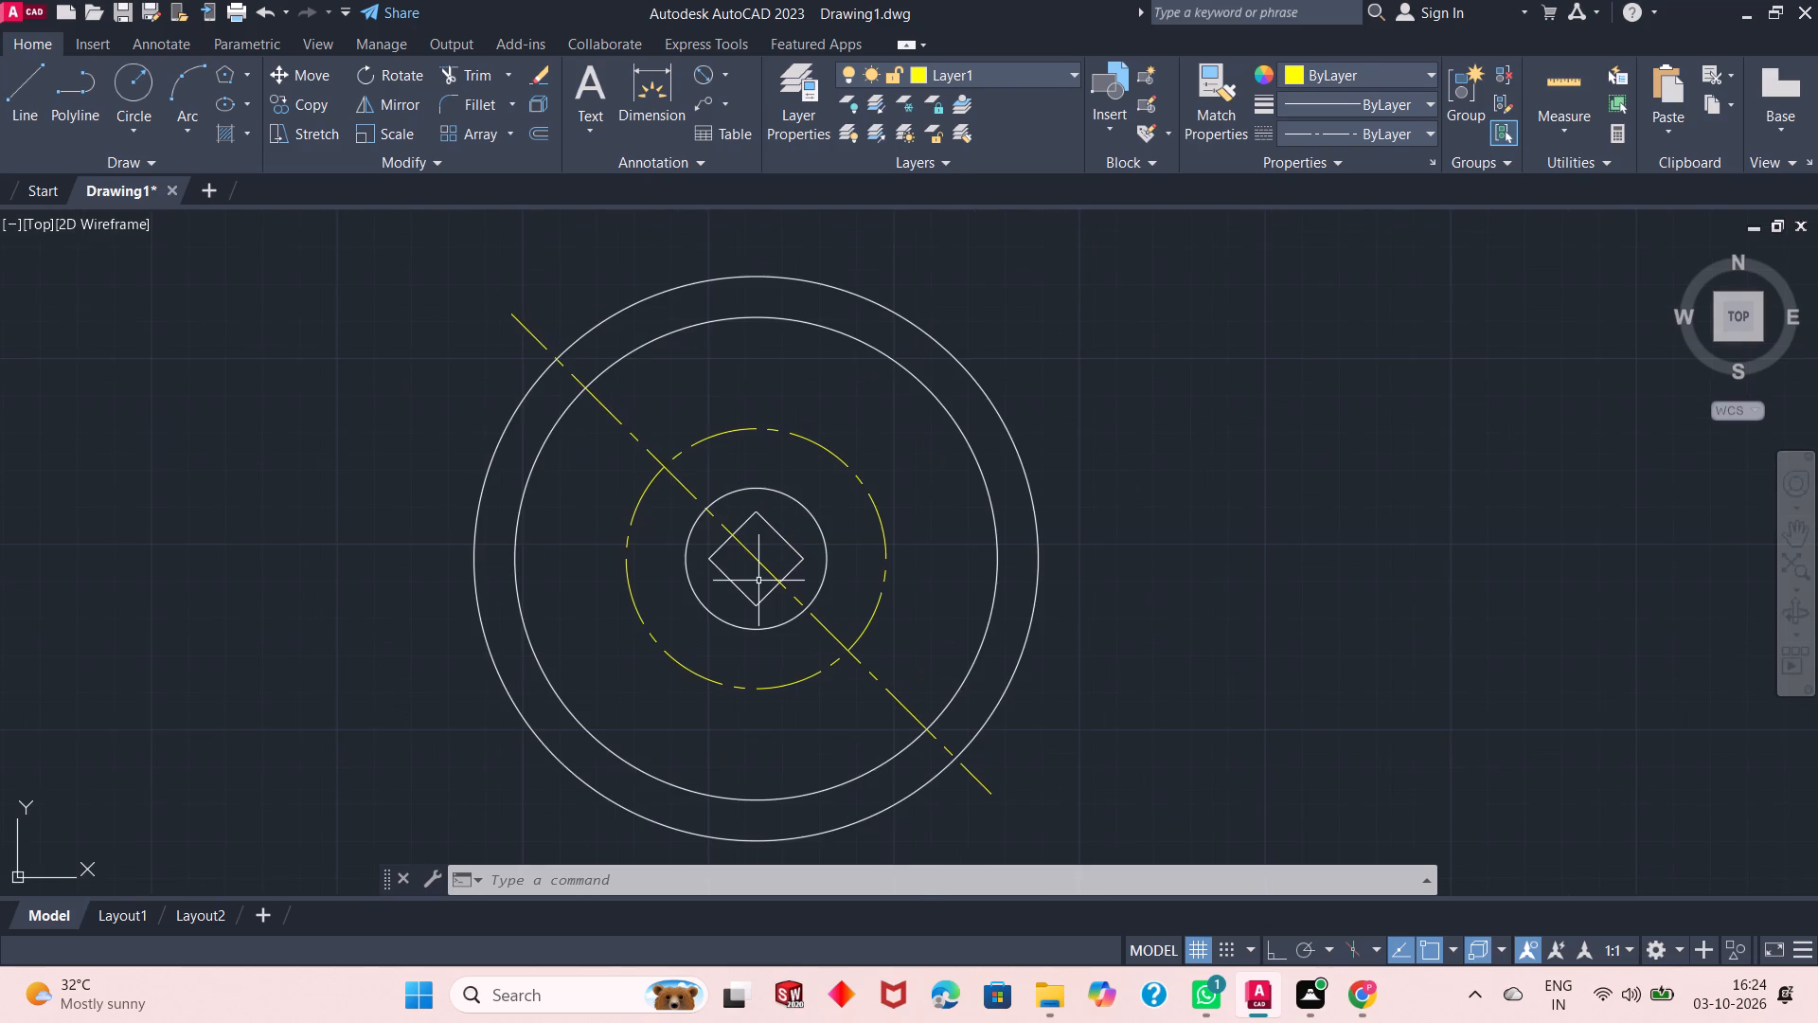
{"action": "left_click", "coordinate": [1022, 81]}
{"action": "left_click", "coordinate": [1026, 100]}
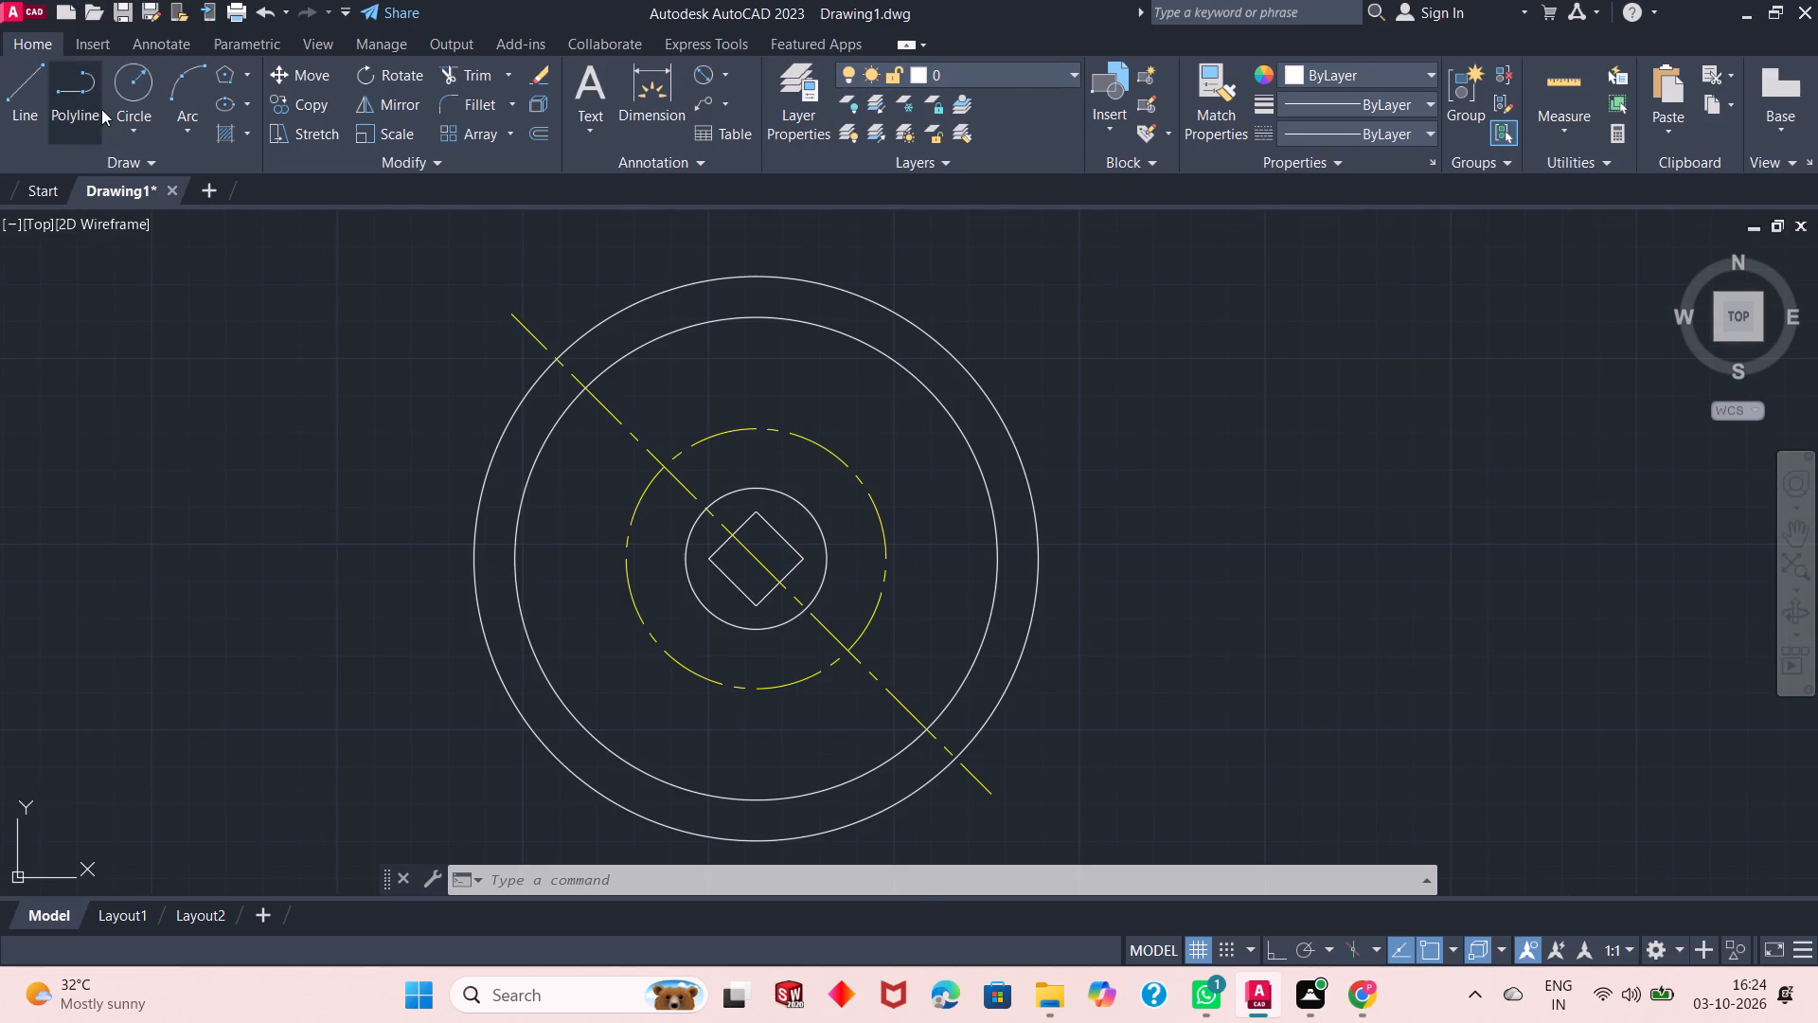
Draw a radius 30 circle centred where the diagonal centreline crosses the construction circle at the lower right.
{"action": "left_click", "coordinate": [134, 85]}
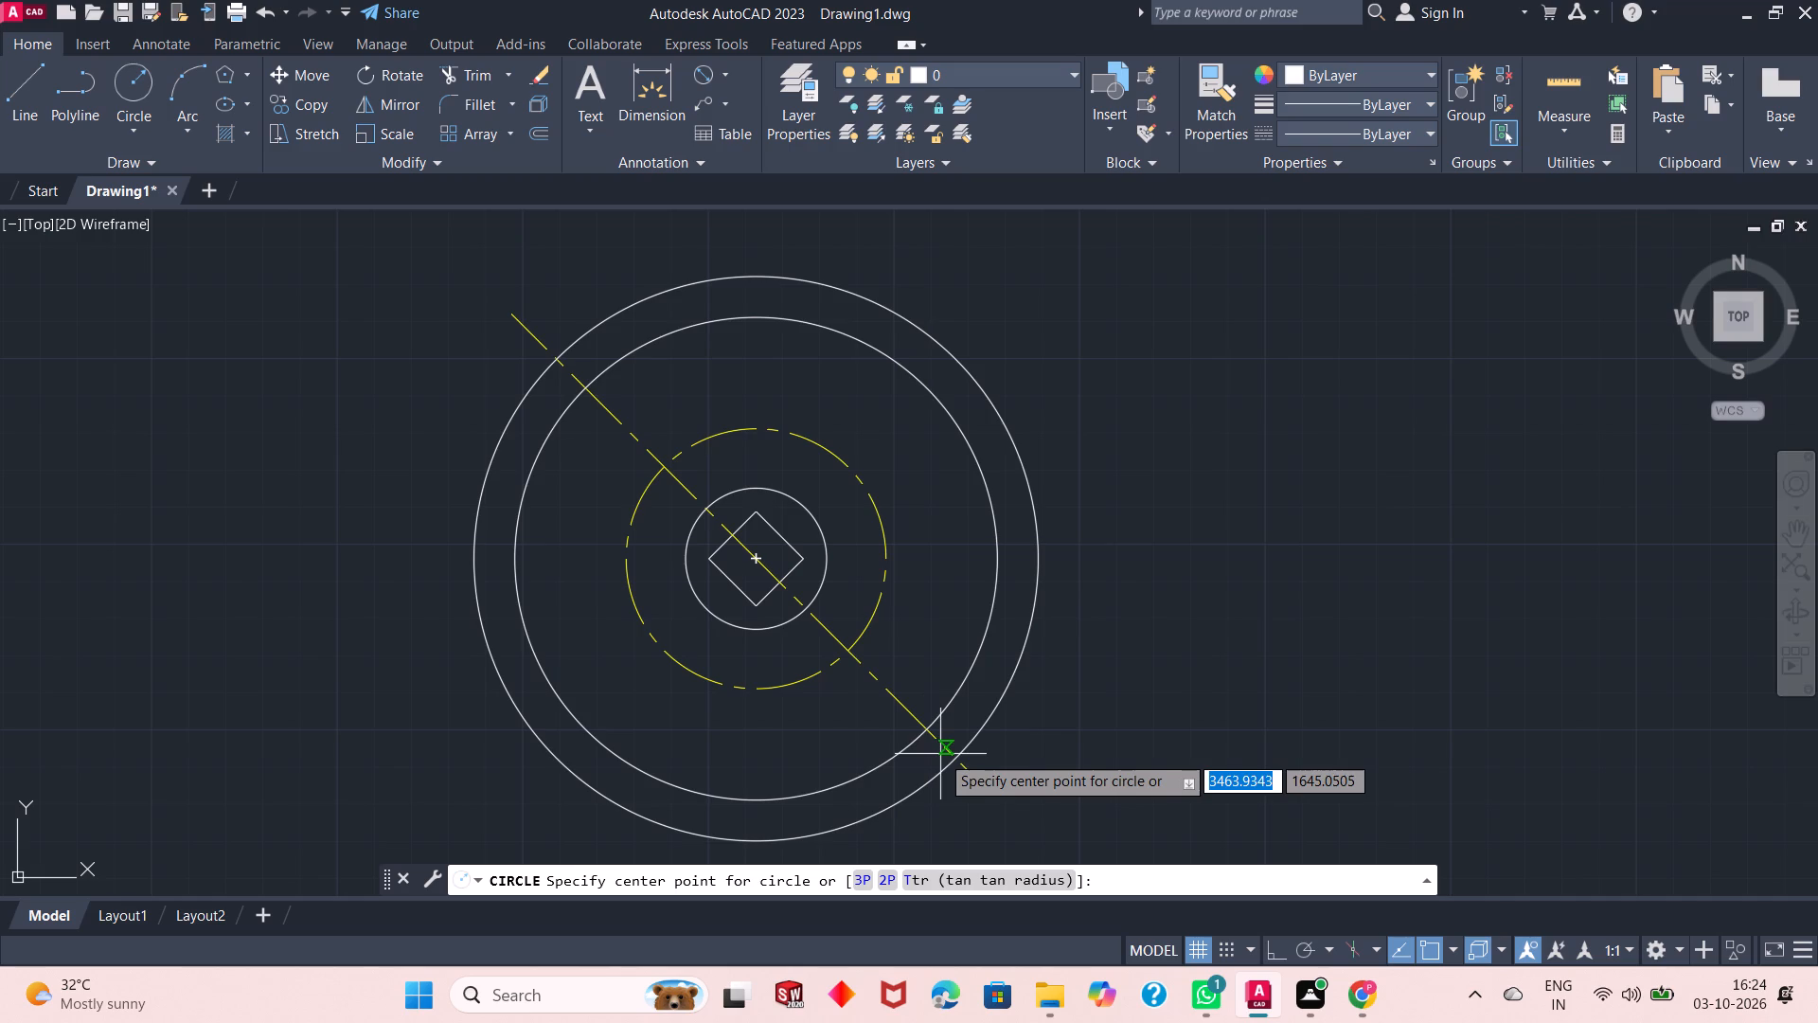
{"action": "scroll", "coordinate": [915, 743], "scroll_direction": "up", "scroll_amount": 2}
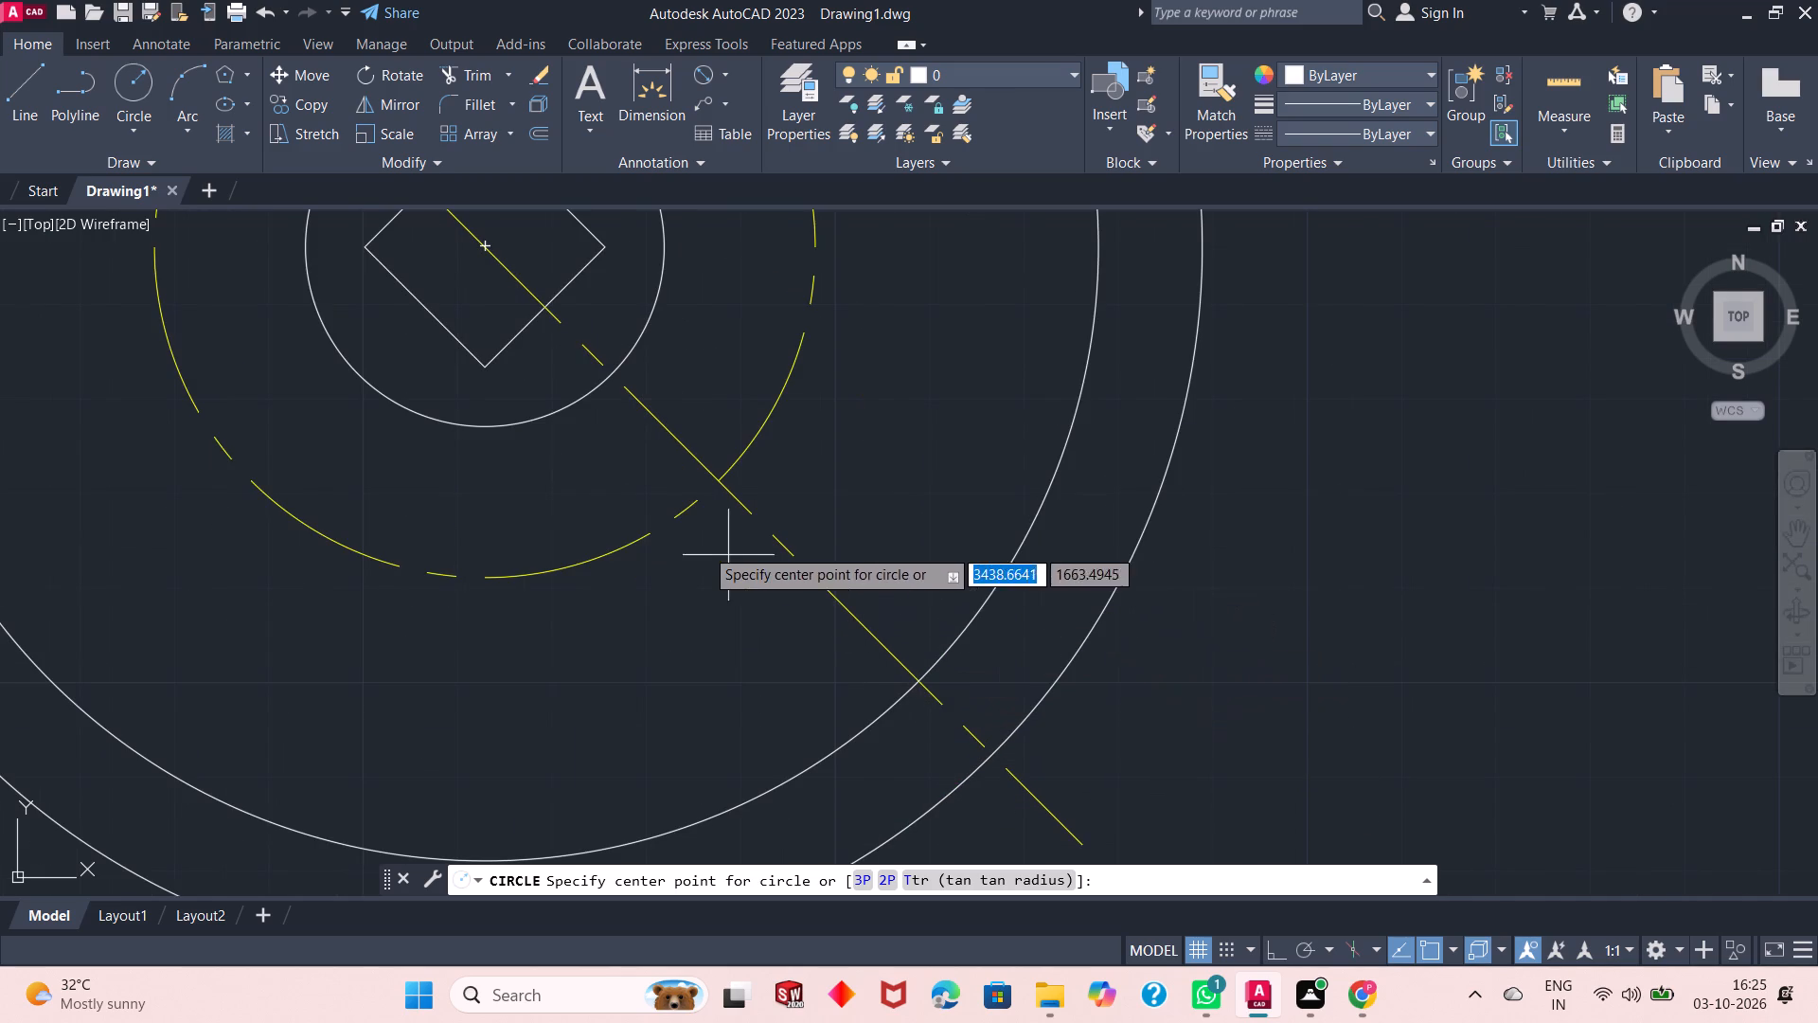
{"action": "left_click", "coordinate": [718, 475]}
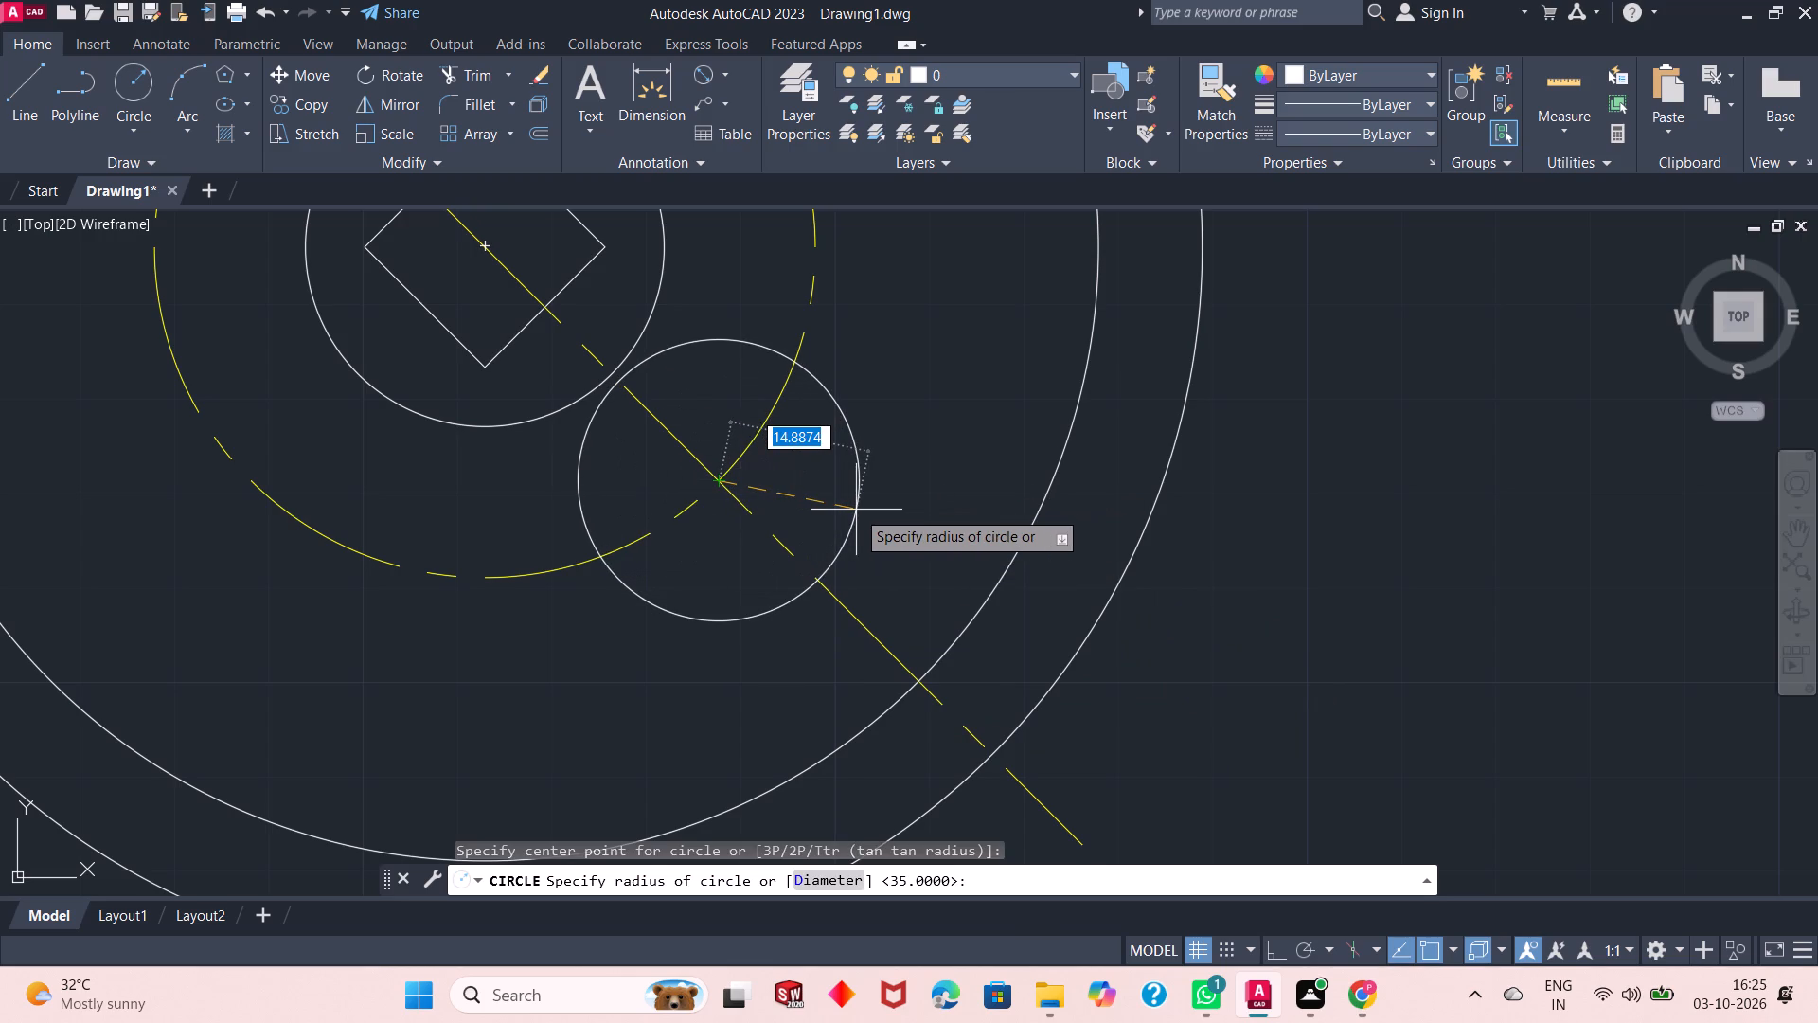
{"action": "type", "text": "30"}
{"action": "key", "text": "Return"}
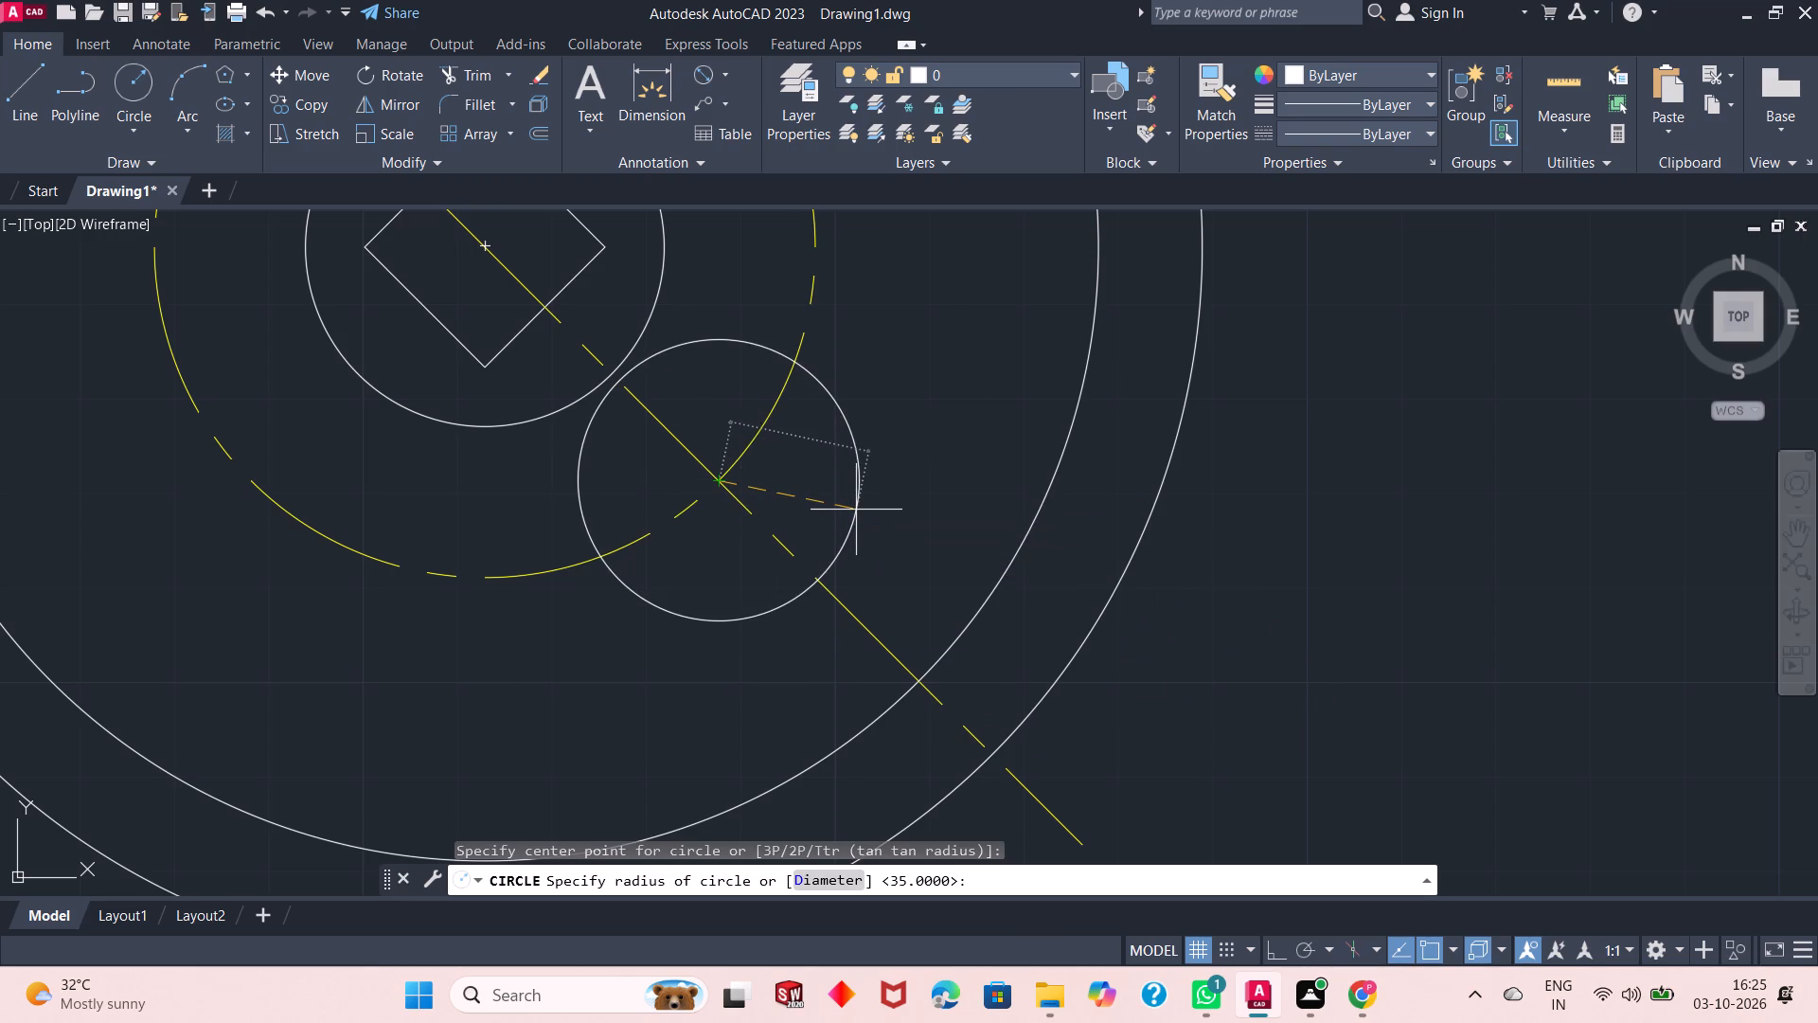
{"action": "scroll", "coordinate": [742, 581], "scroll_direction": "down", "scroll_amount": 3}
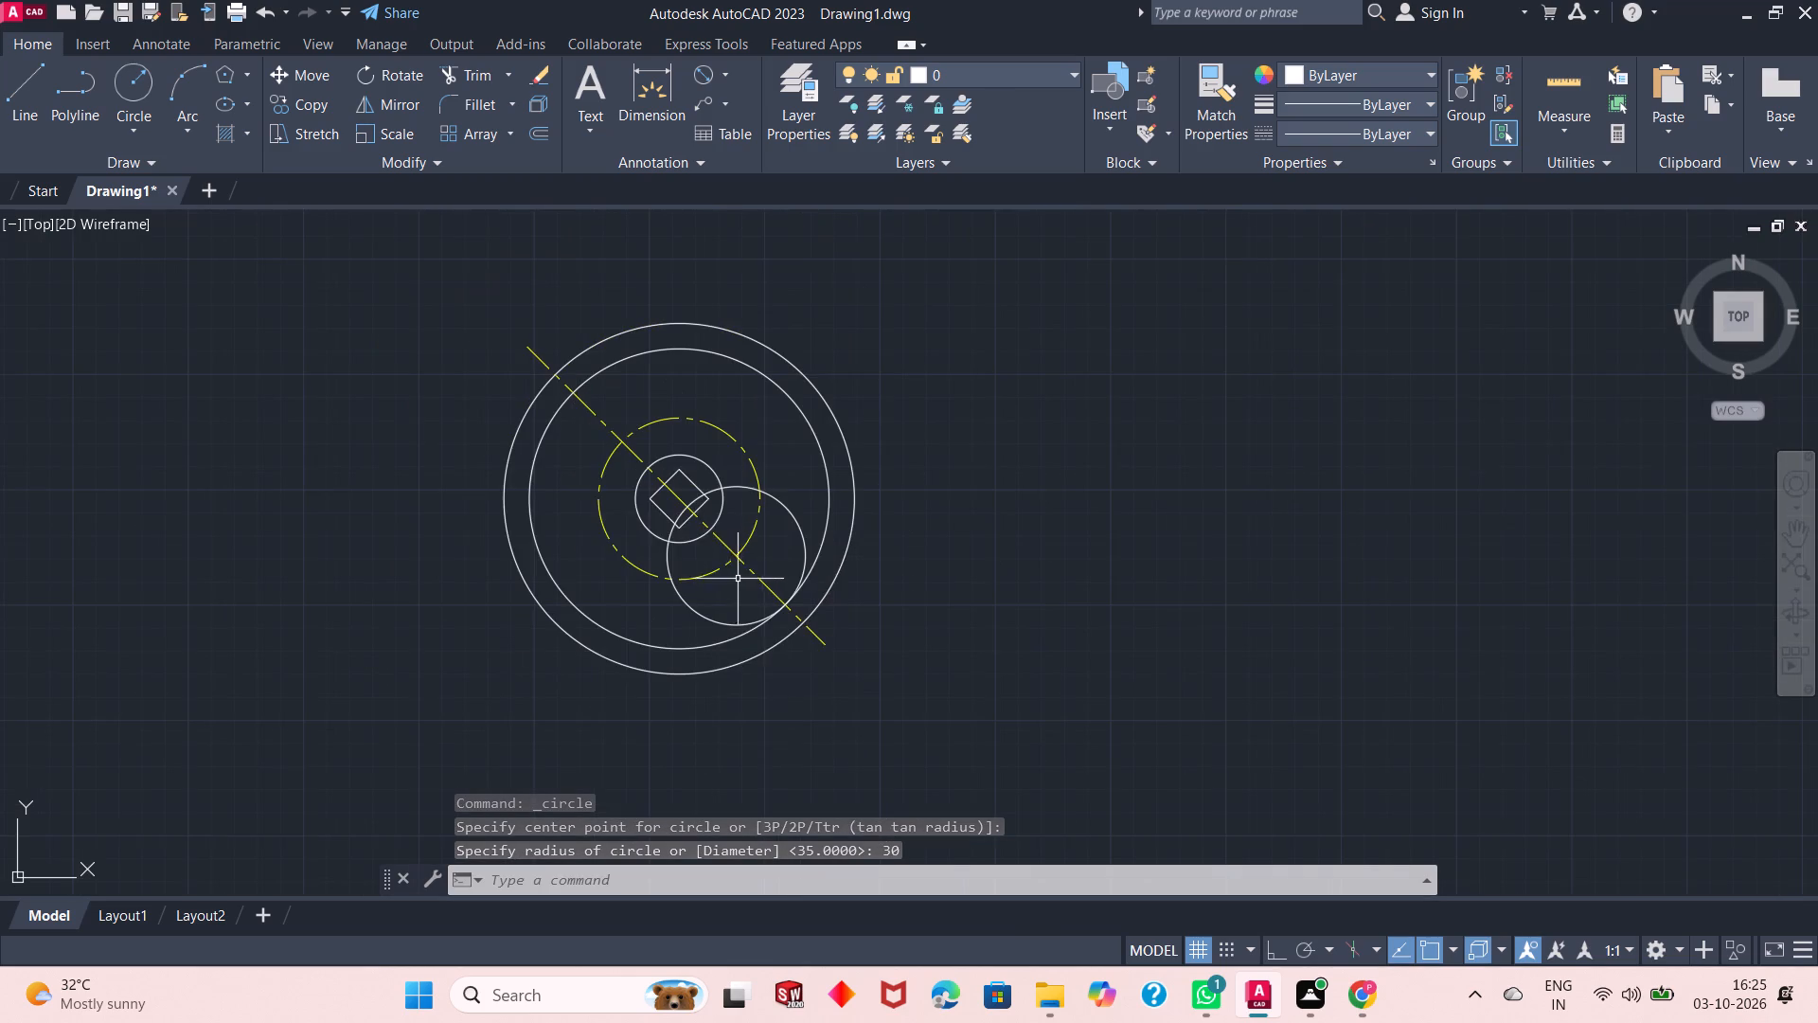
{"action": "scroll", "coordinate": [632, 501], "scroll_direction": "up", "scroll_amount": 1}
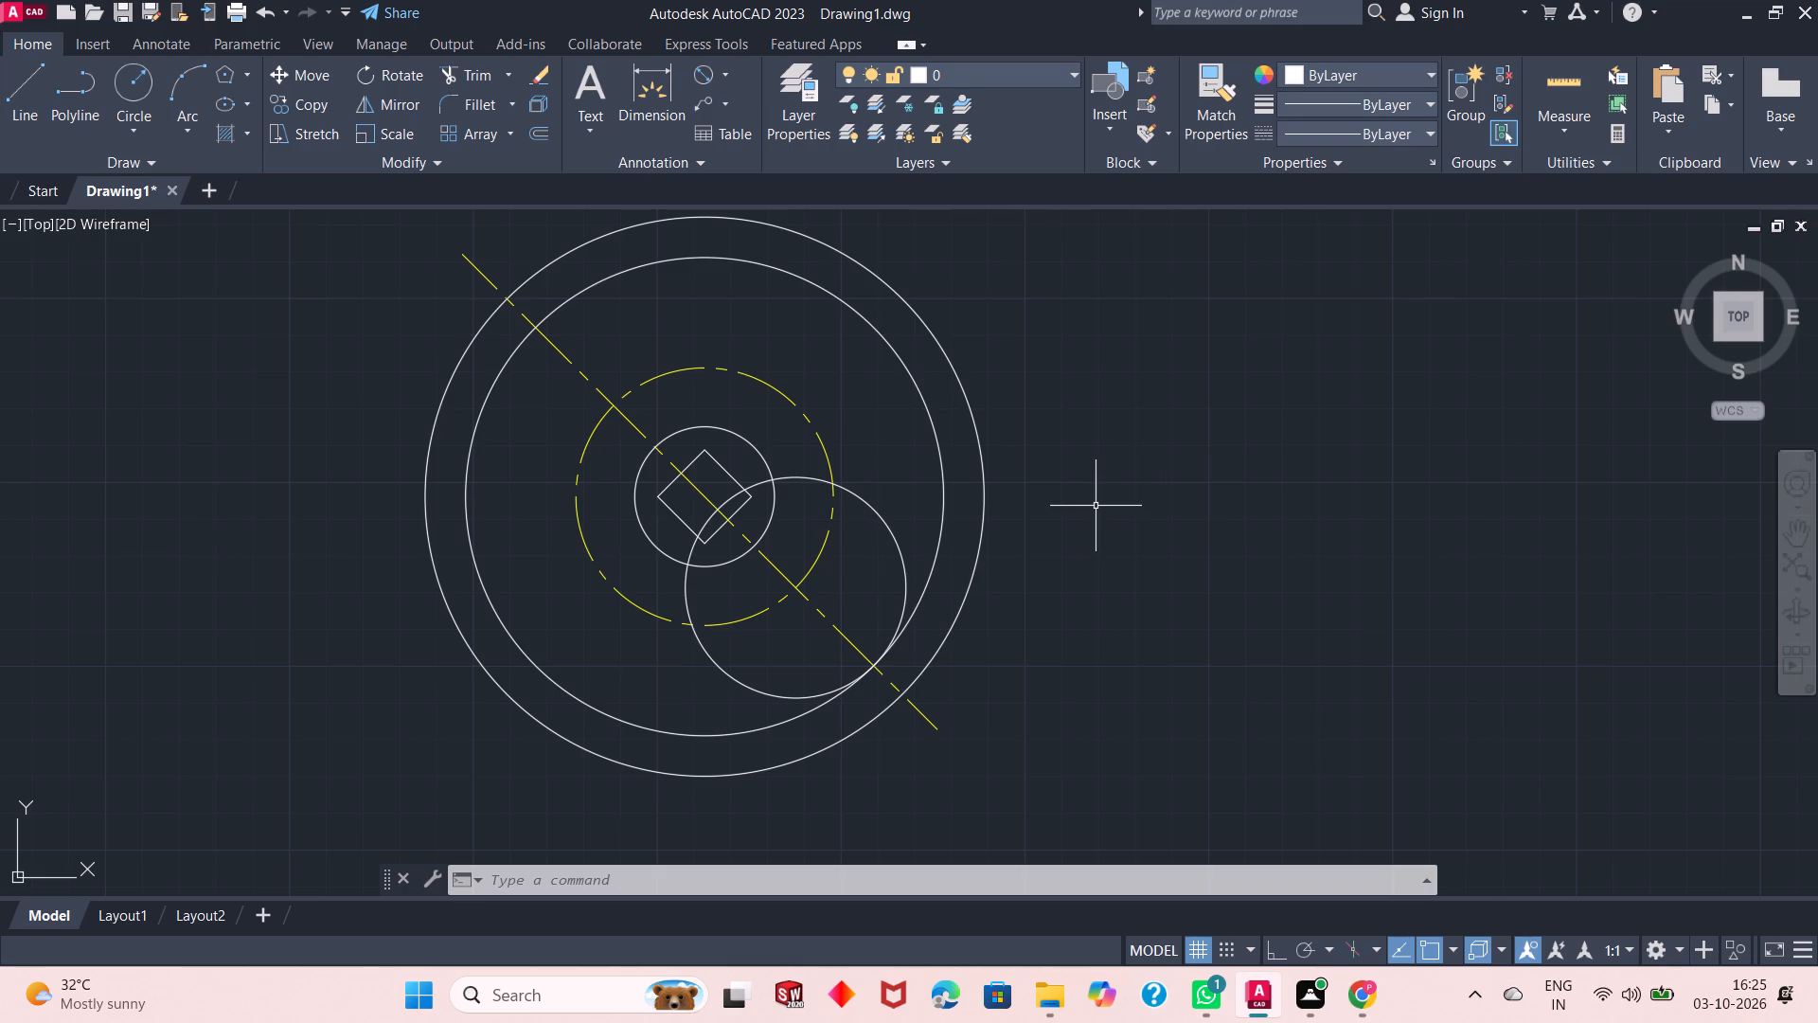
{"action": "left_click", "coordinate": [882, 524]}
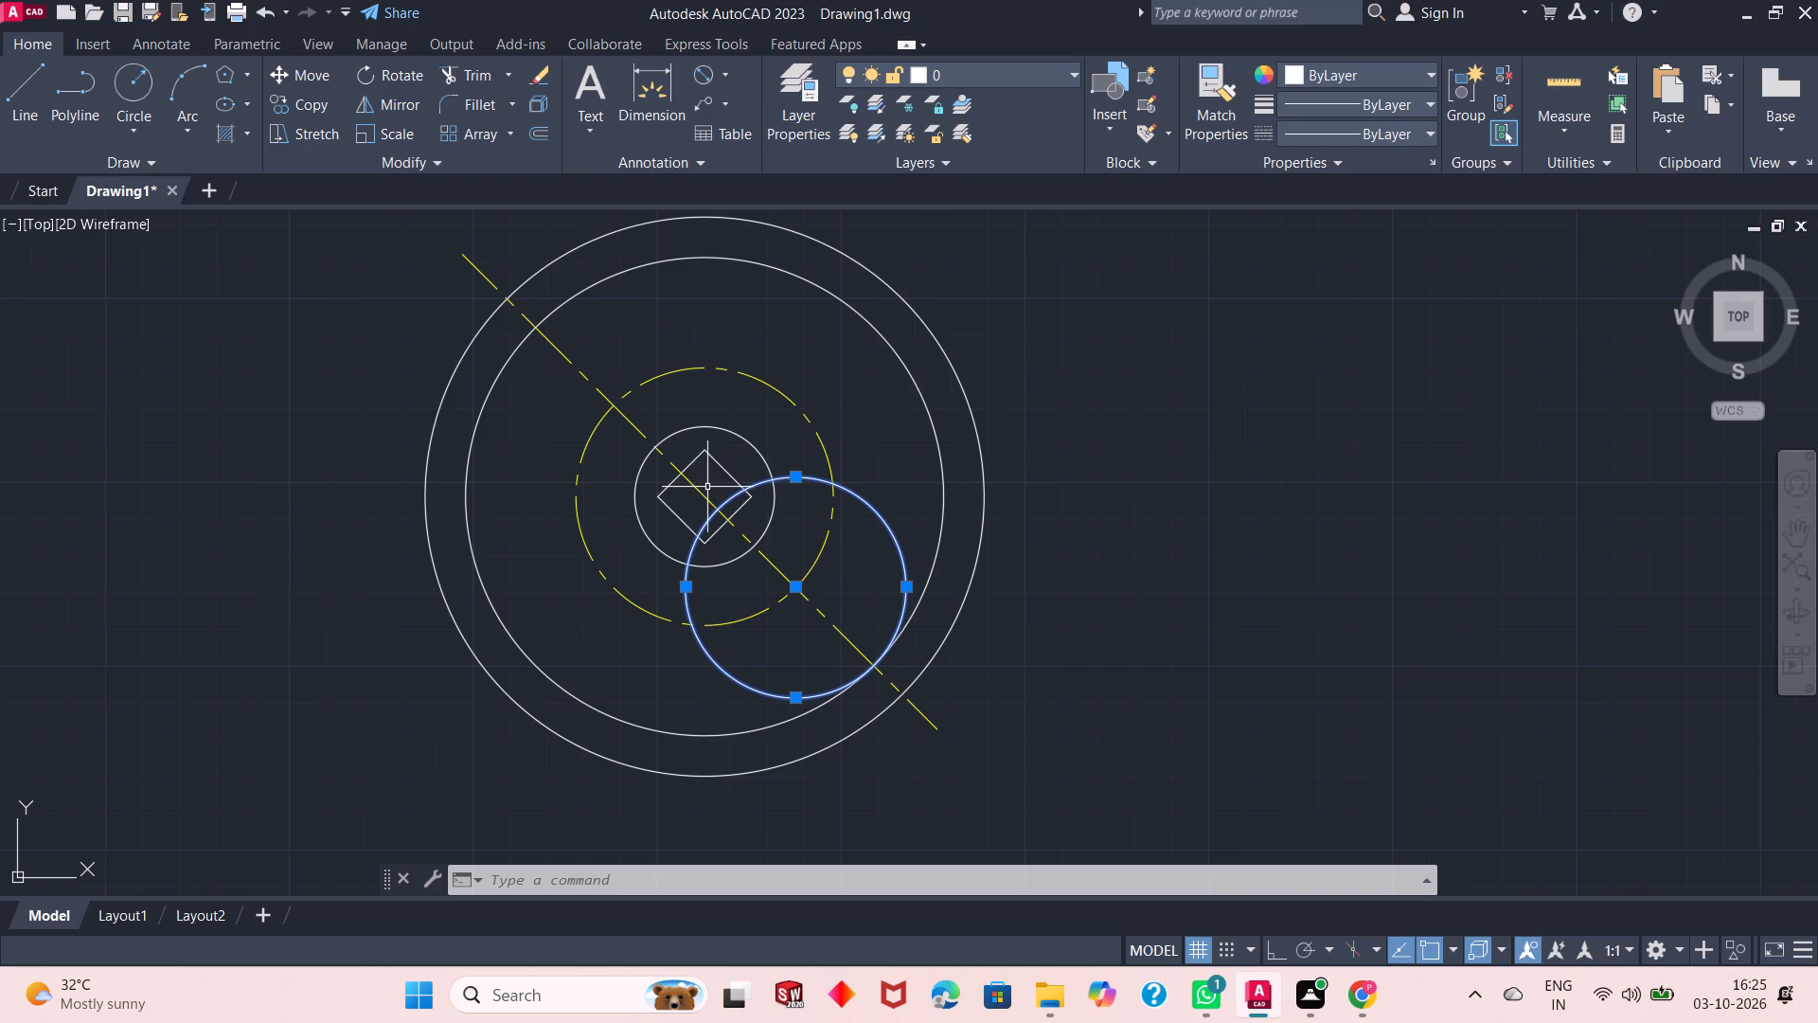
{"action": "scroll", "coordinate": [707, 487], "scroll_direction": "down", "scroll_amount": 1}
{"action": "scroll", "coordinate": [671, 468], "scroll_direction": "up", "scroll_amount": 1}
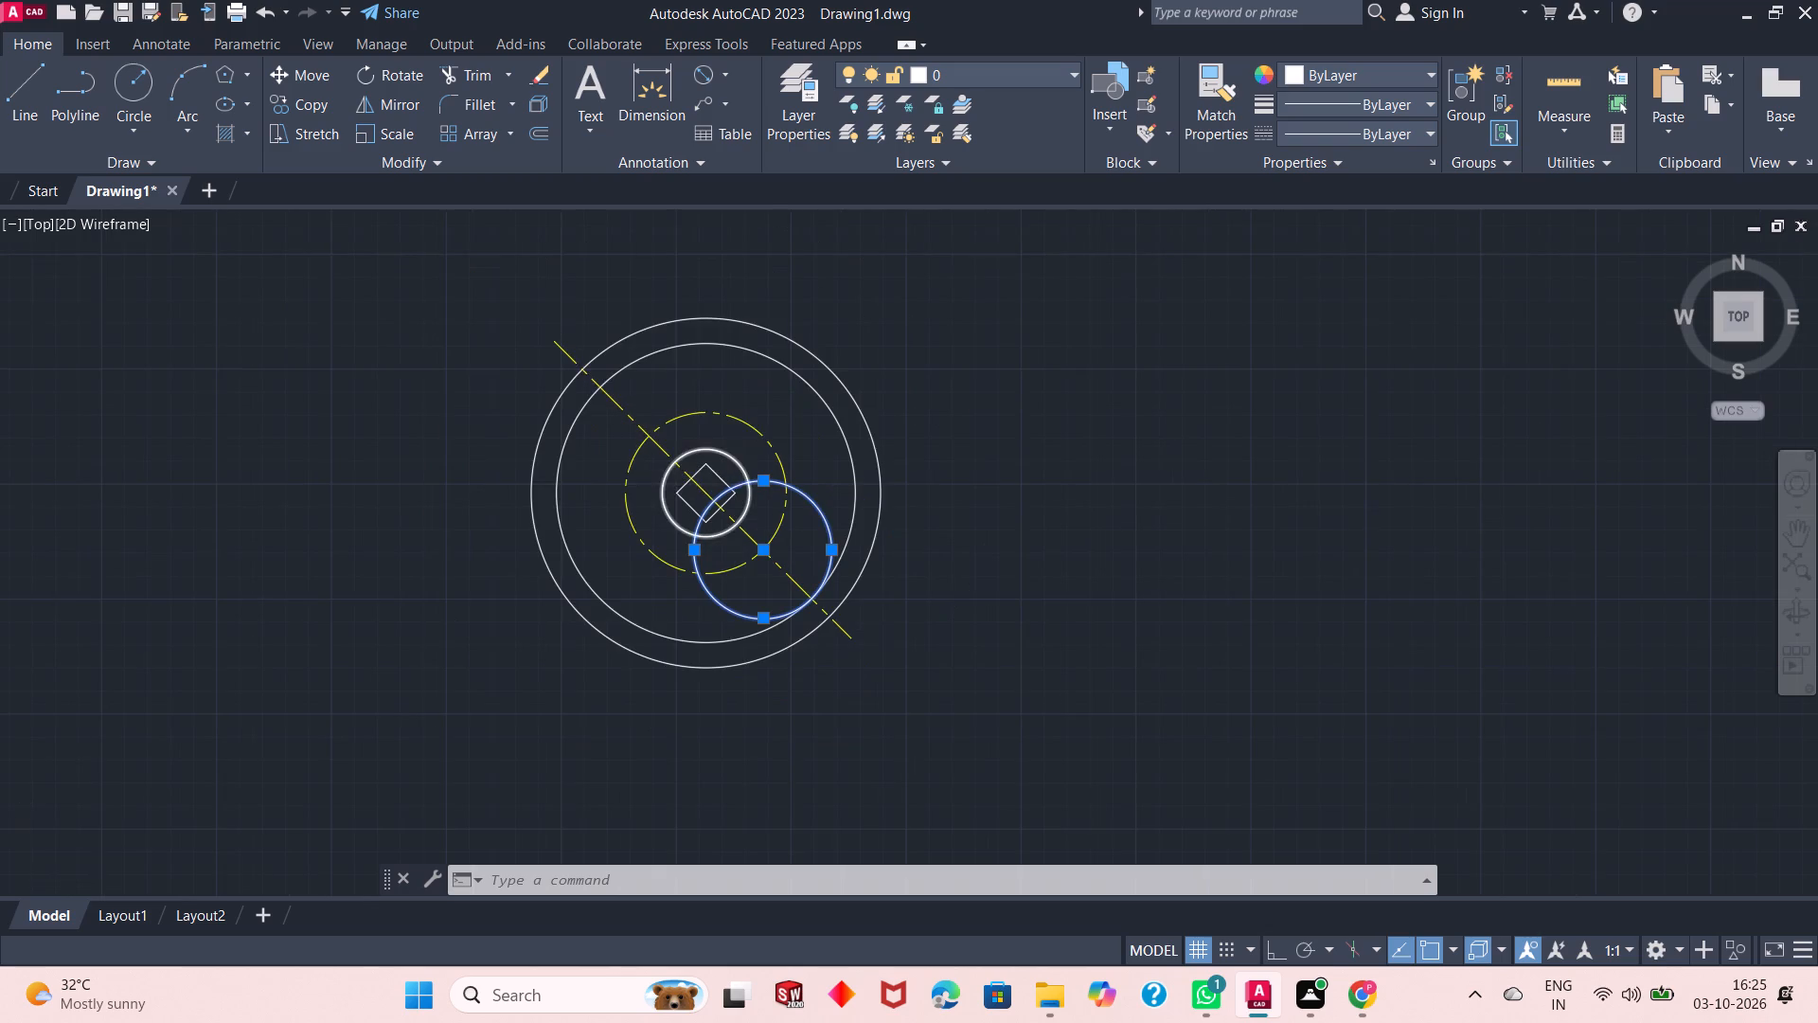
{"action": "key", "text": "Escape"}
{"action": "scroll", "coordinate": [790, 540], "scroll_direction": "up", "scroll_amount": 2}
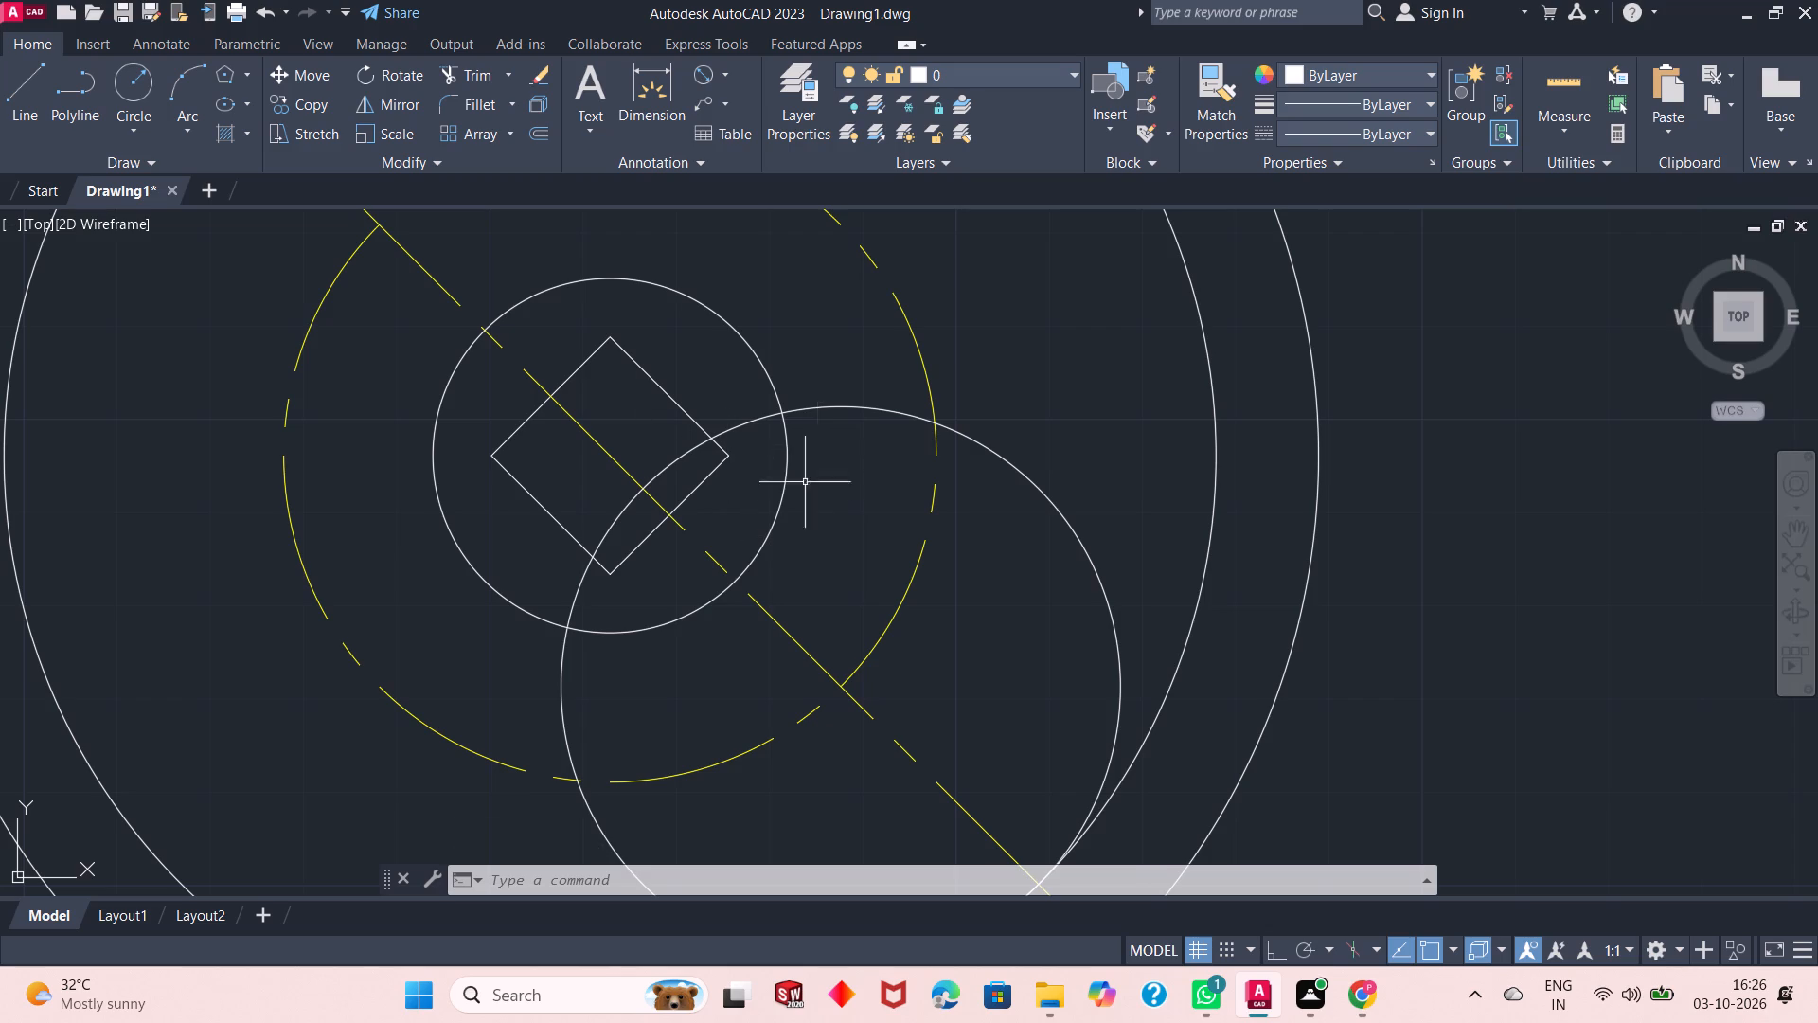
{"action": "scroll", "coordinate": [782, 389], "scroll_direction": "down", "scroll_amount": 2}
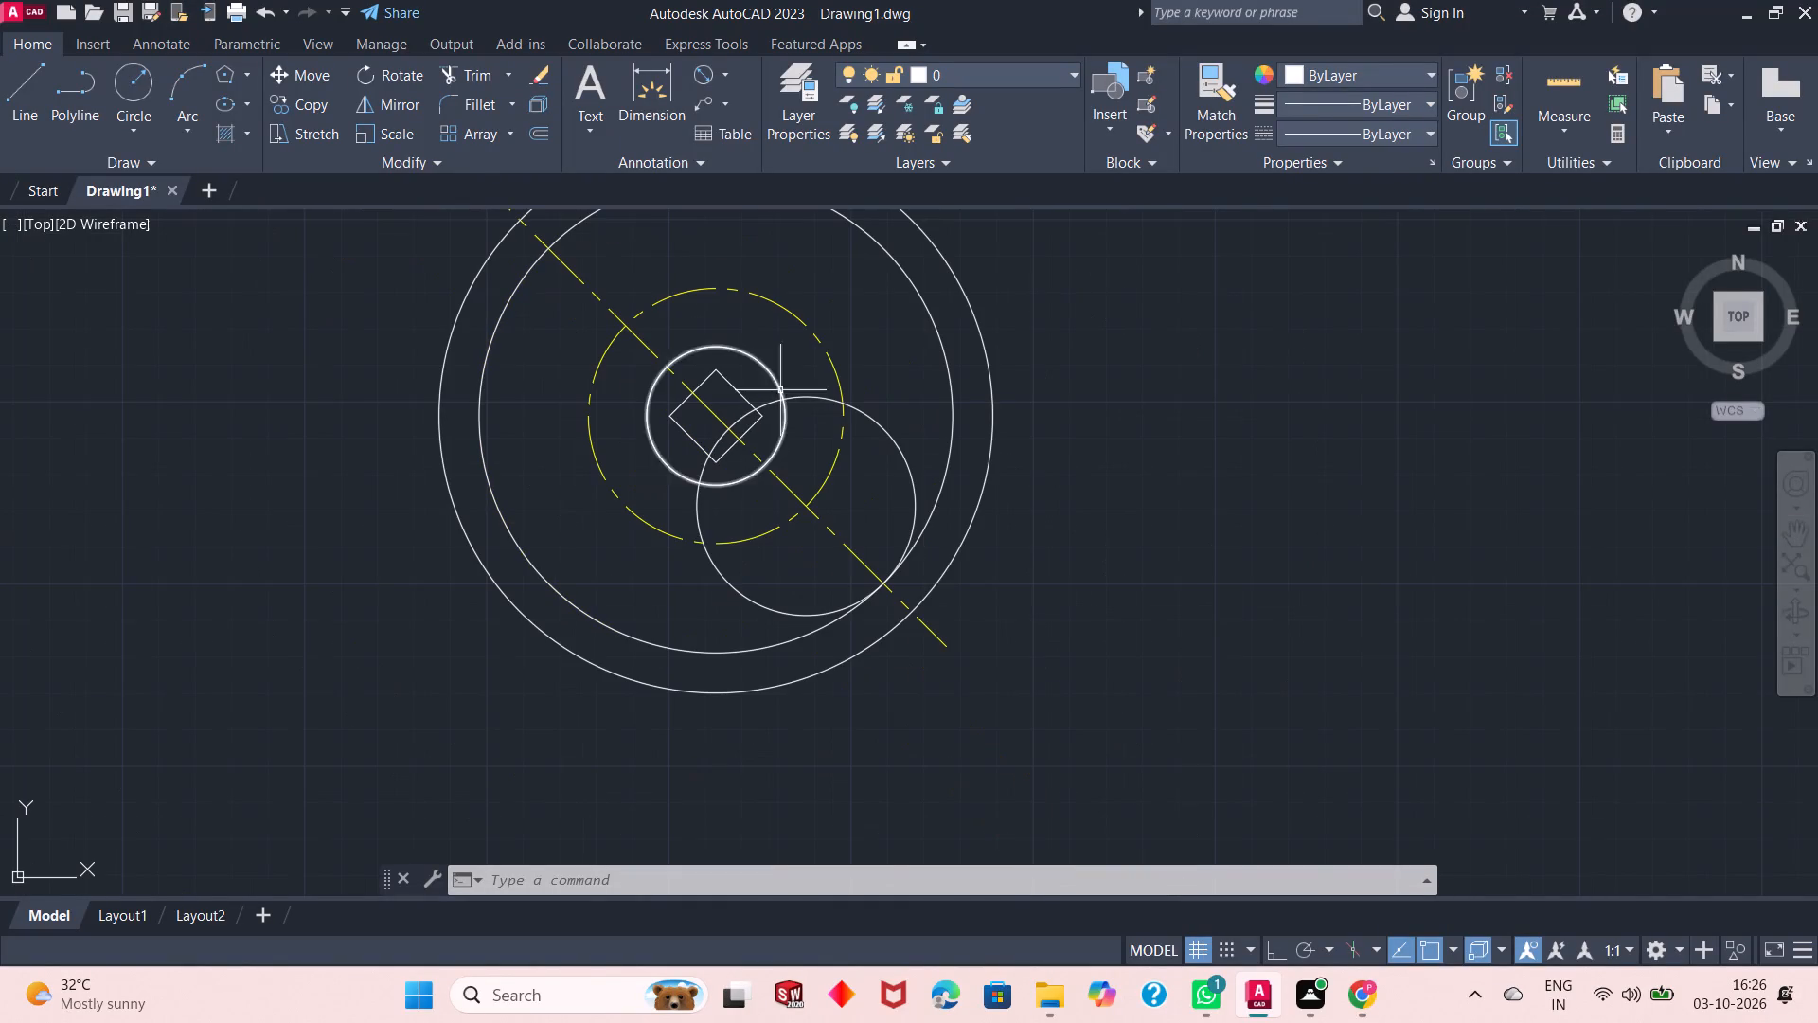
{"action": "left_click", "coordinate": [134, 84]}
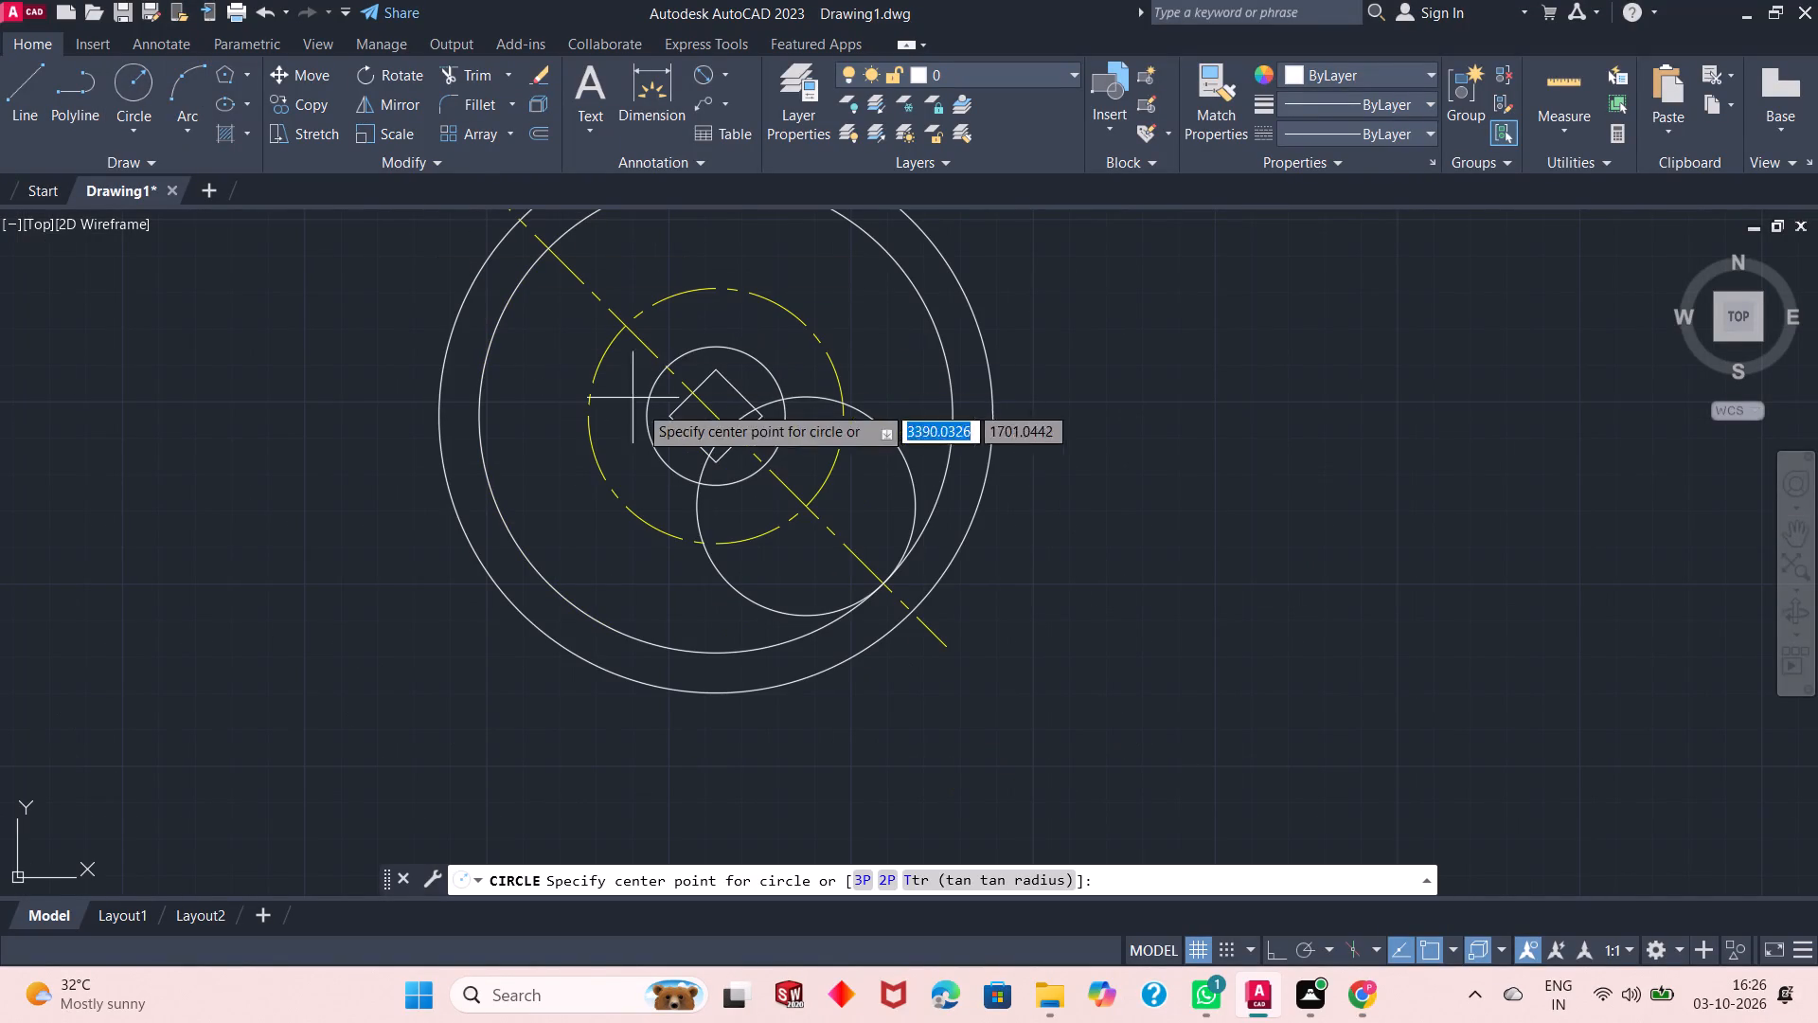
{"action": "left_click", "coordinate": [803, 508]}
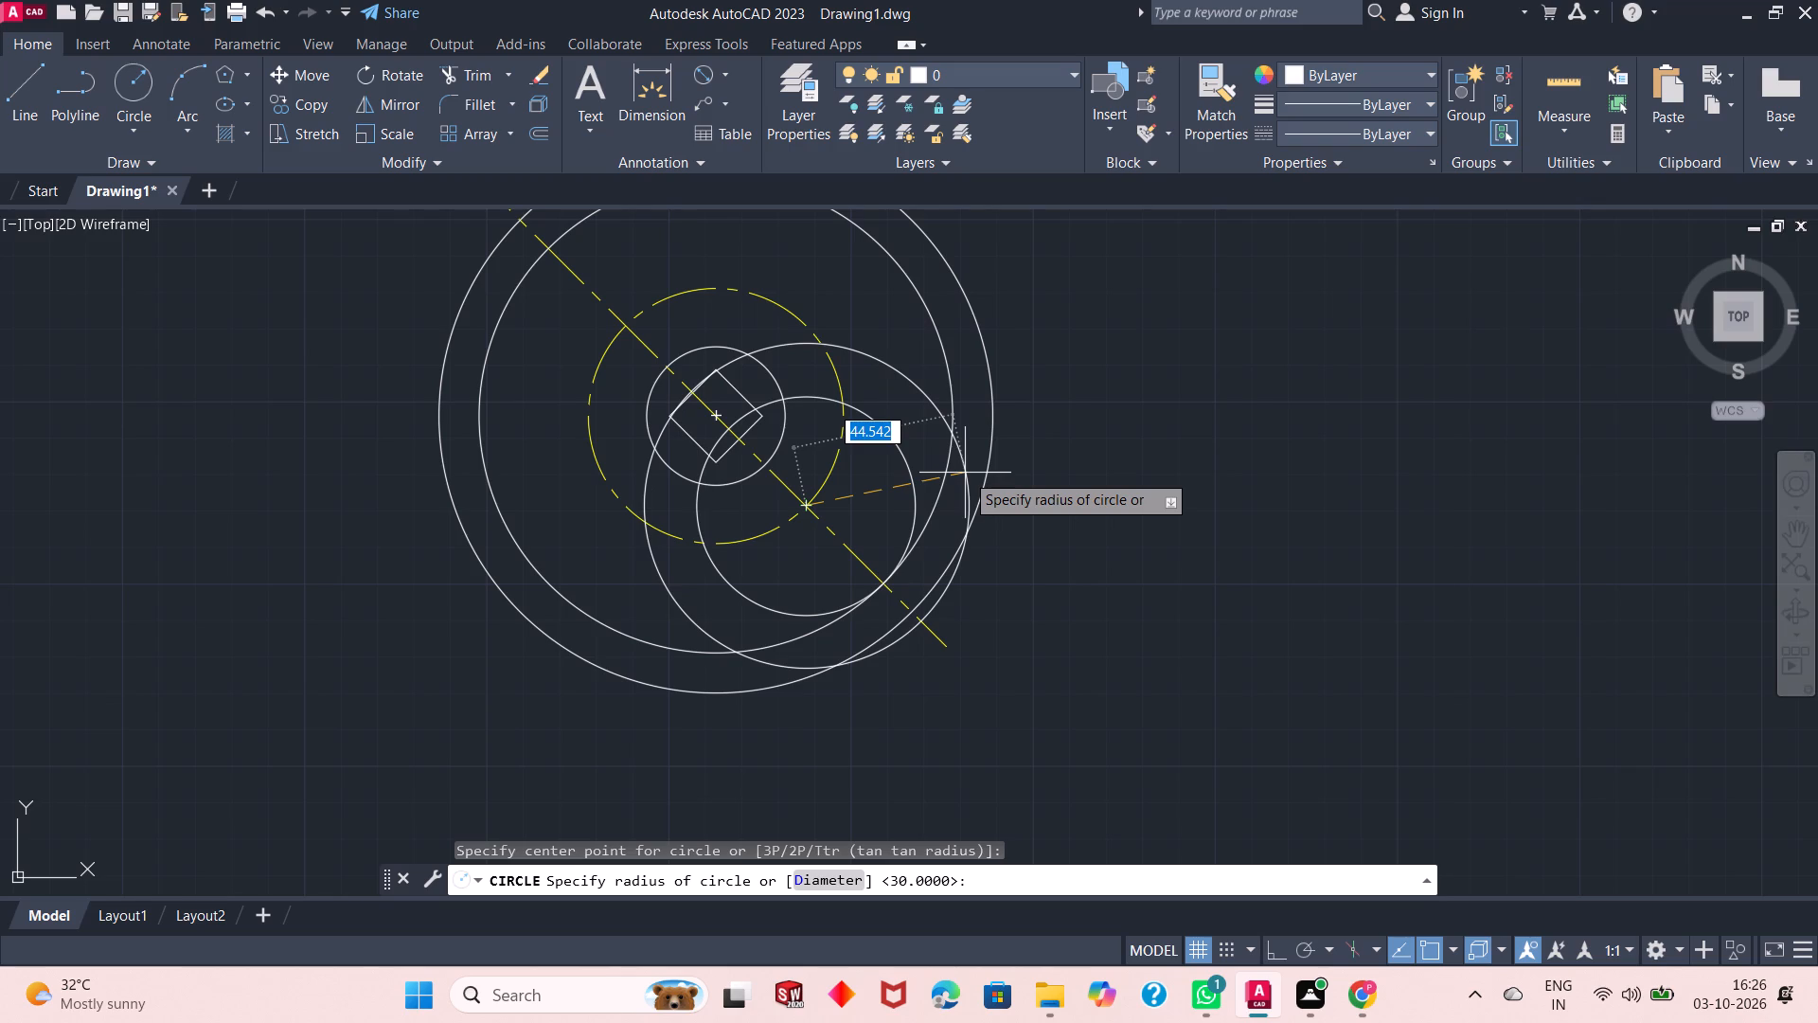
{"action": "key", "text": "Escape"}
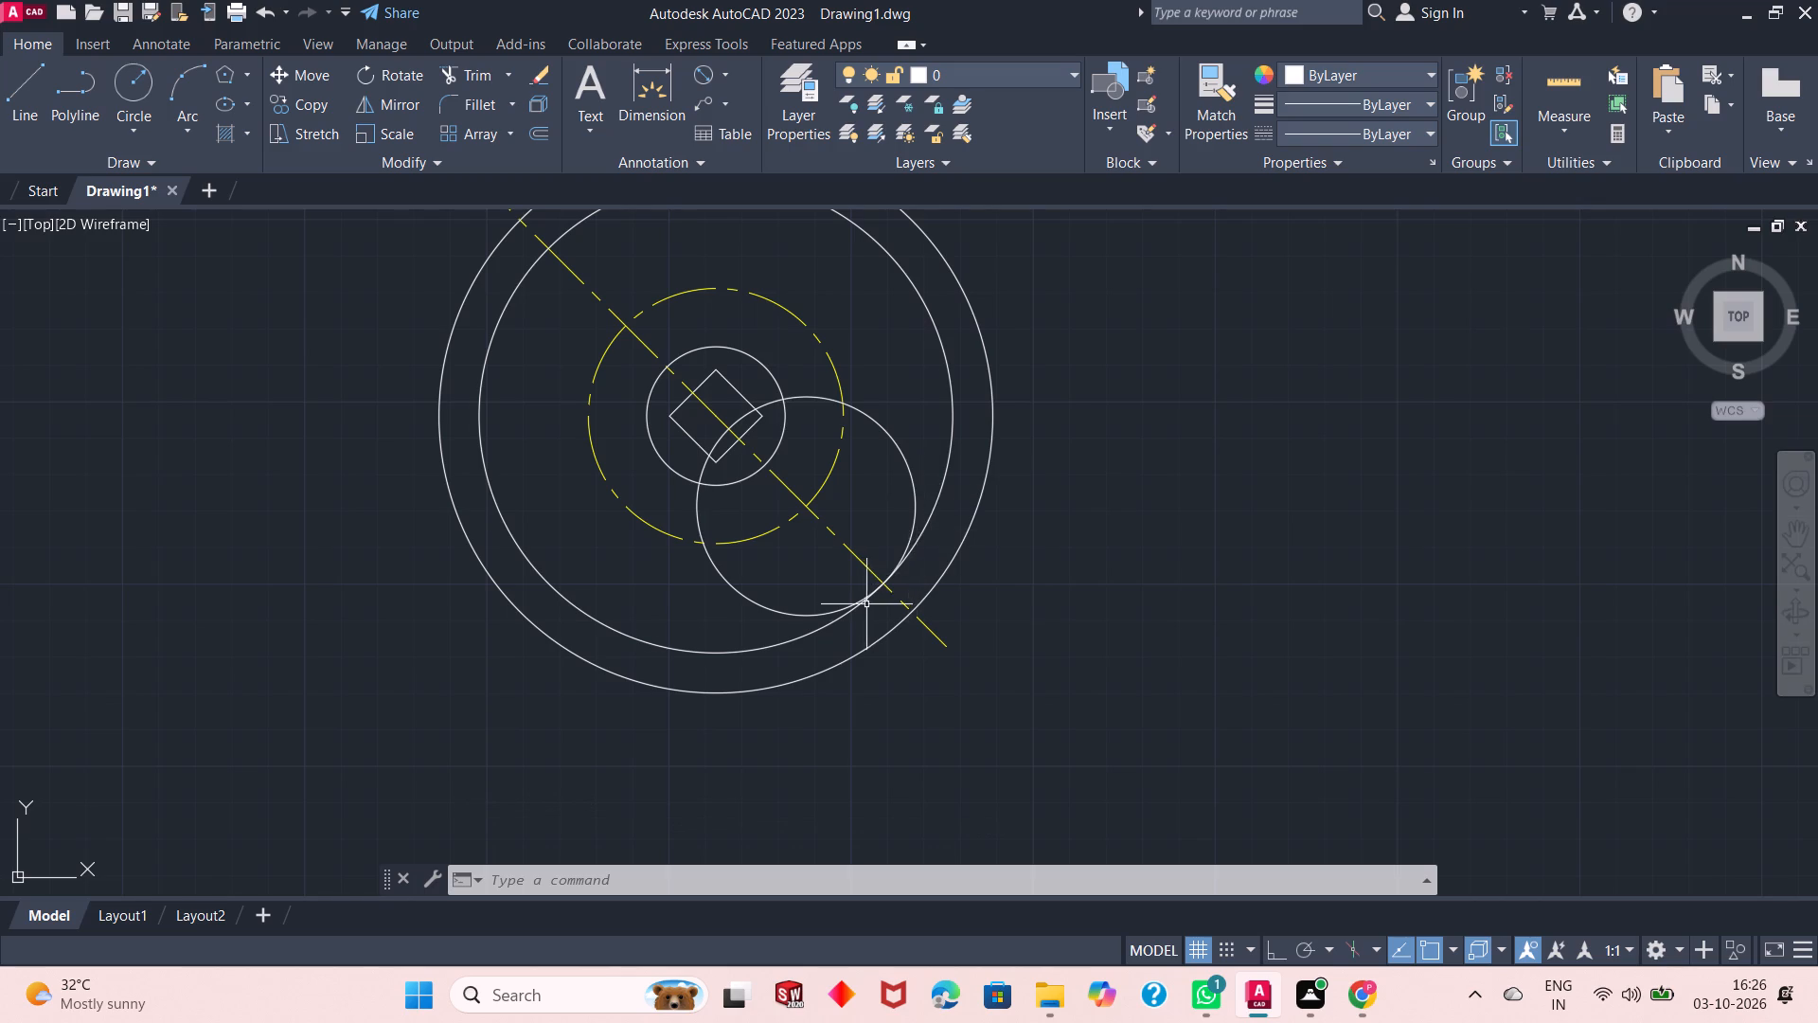
On Layer1, draw a centreline about 106 mm long from the common centre, pointing down and to the left at 135 degrees.
{"action": "scroll", "coordinate": [864, 605], "scroll_direction": "up", "scroll_amount": 1}
{"action": "scroll", "coordinate": [863, 606], "scroll_direction": "down", "scroll_amount": 2}
{"action": "scroll", "coordinate": [742, 502], "scroll_direction": "up", "scroll_amount": 1}
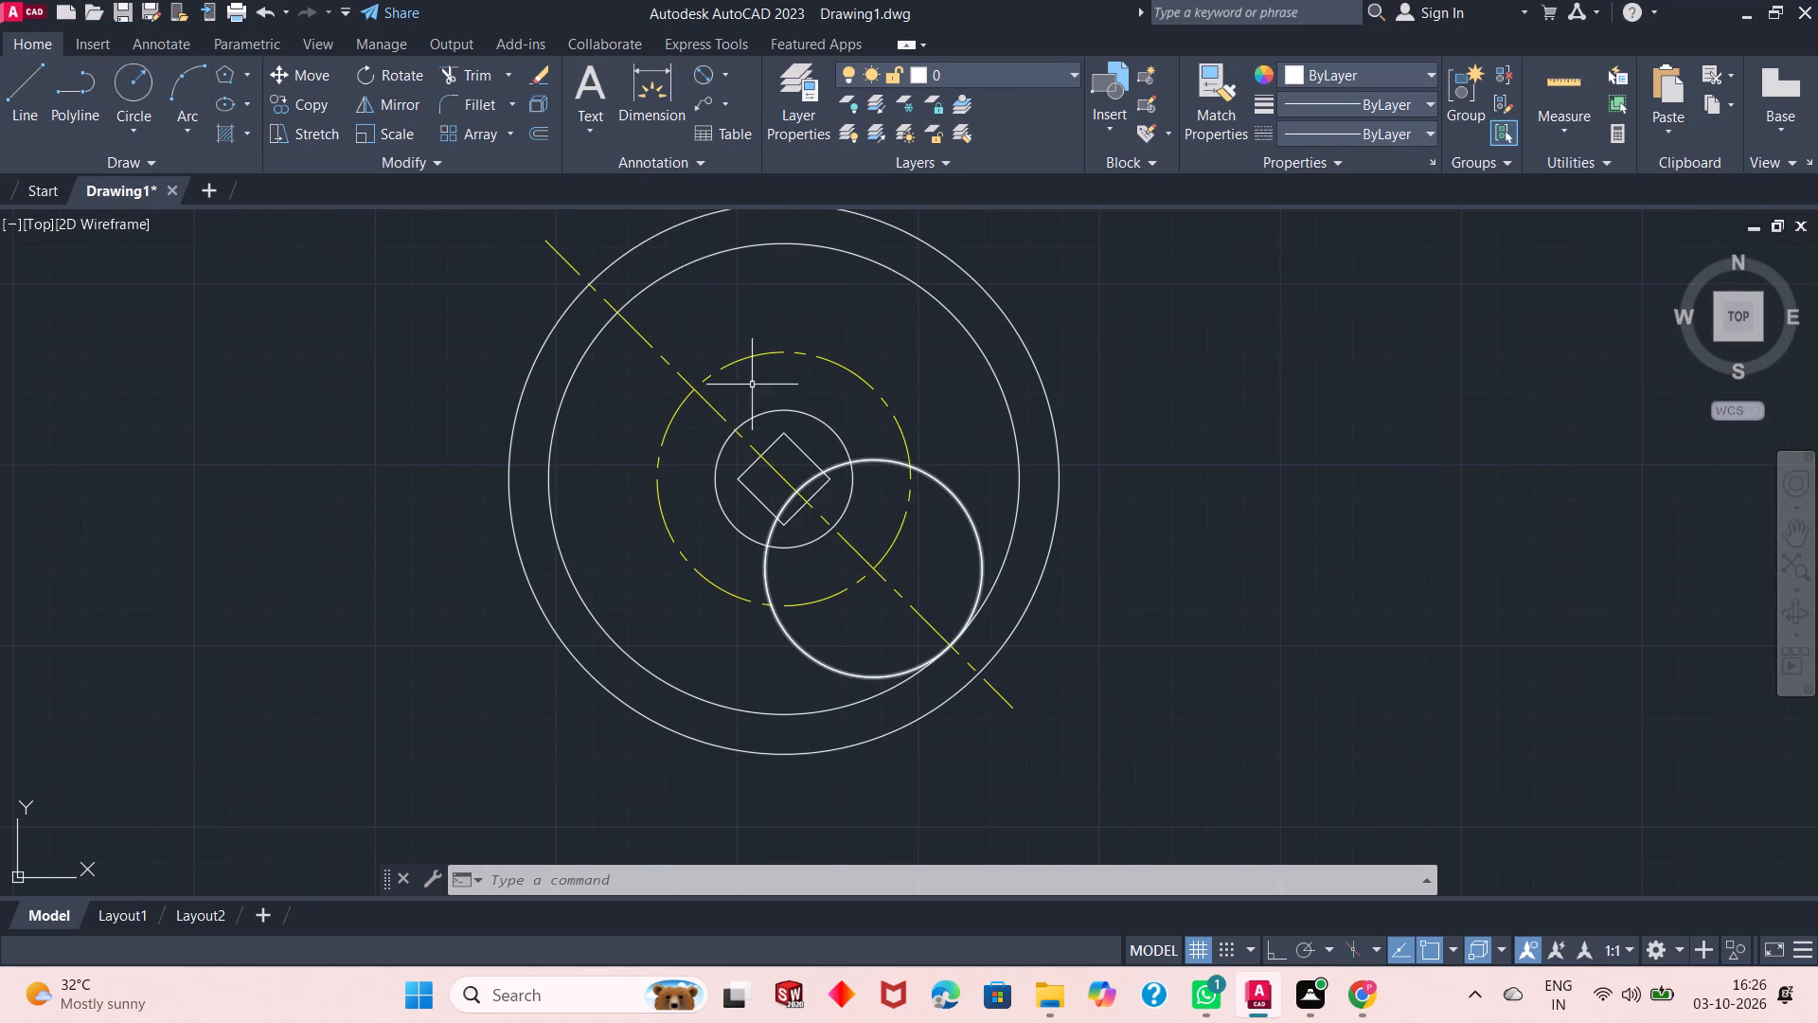
{"action": "left_click", "coordinate": [1032, 75]}
{"action": "left_click", "coordinate": [1034, 130]}
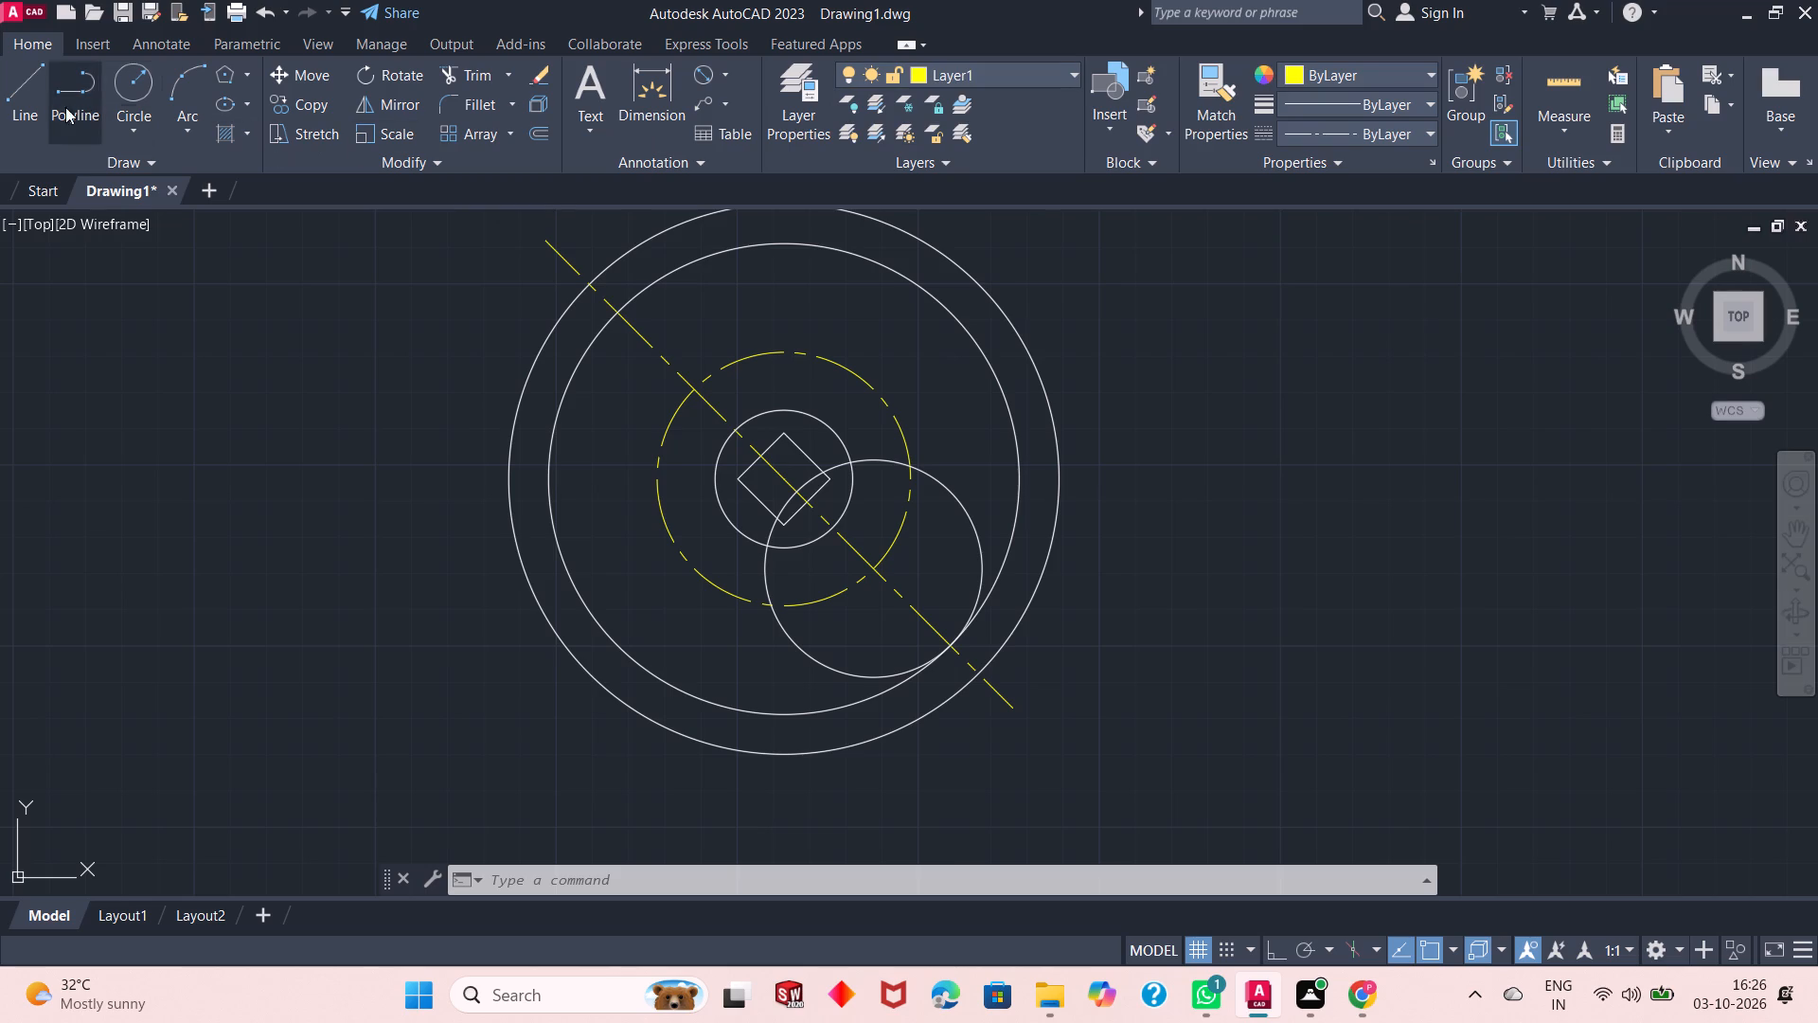
{"action": "left_click", "coordinate": [29, 98]}
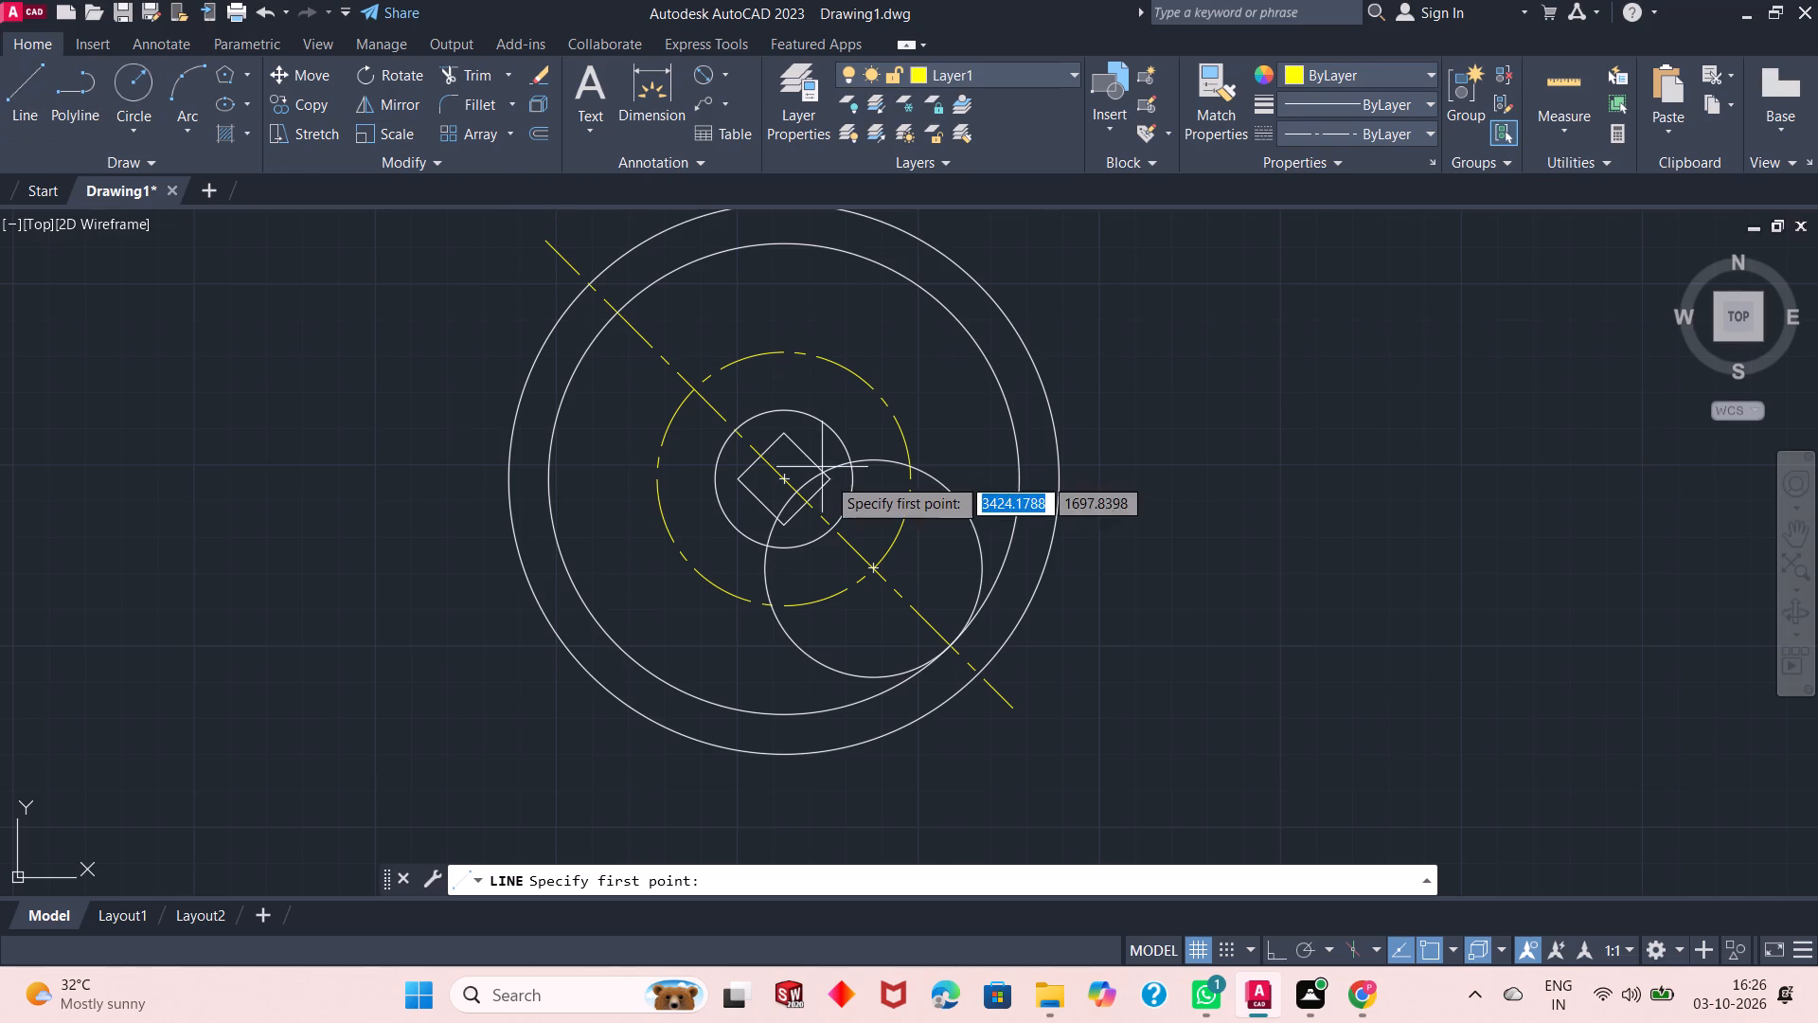
{"action": "left_click", "coordinate": [791, 480]}
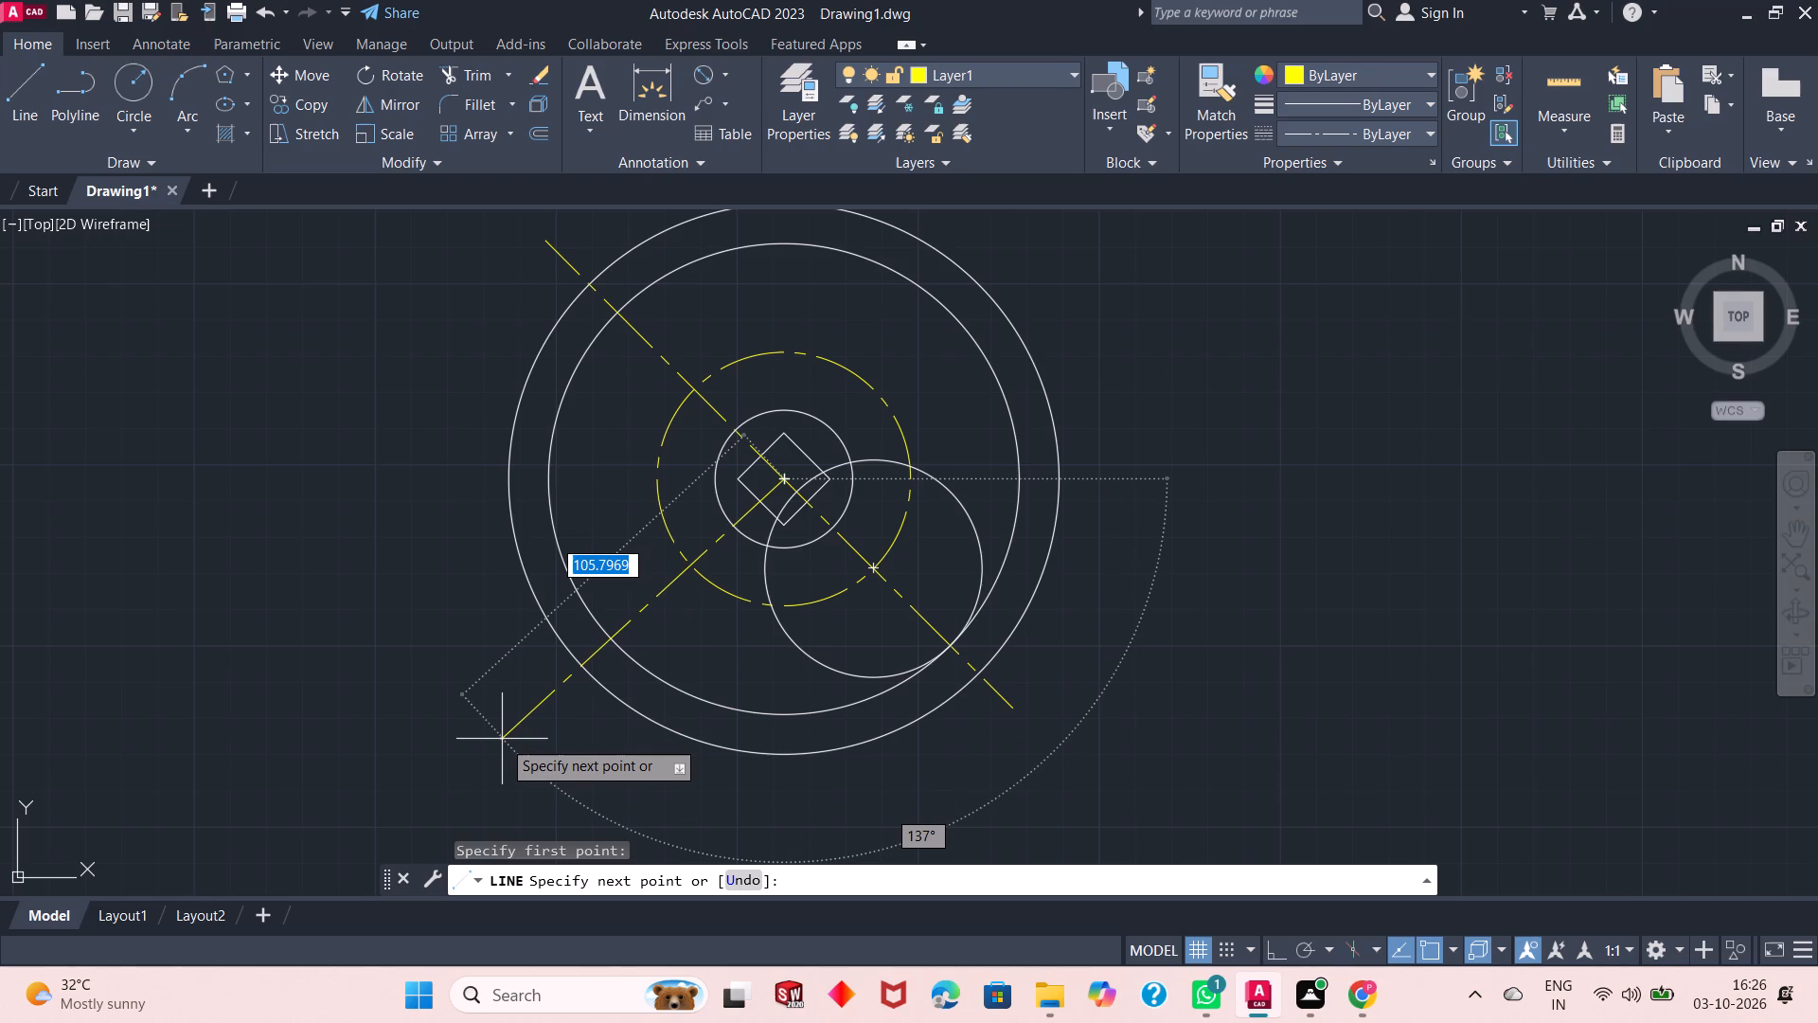
{"action": "key", "text": "Tab"}
{"action": "type", "text": "135"}
{"action": "key", "text": "Return"}
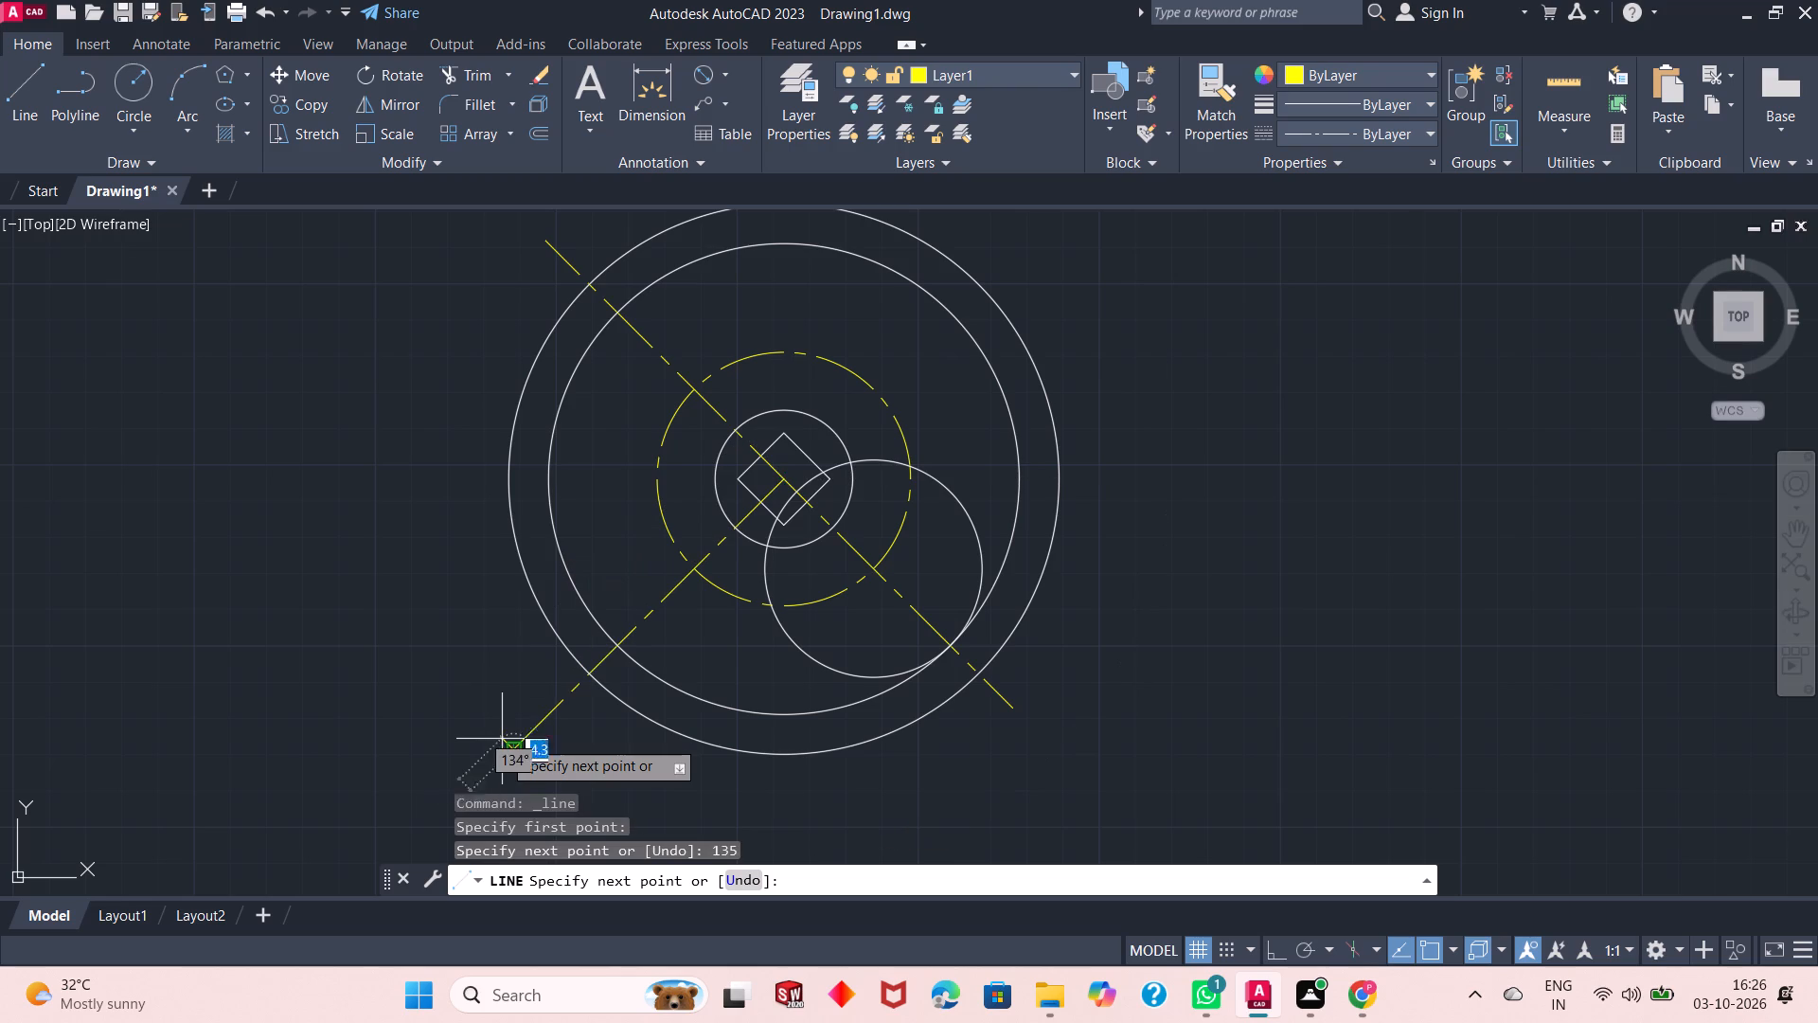
{"action": "key", "text": "Return"}
Draw another centreline about 96 mm long from the common centre, pointing up and to the right at 45 degrees.
{"action": "key", "text": "Return"}
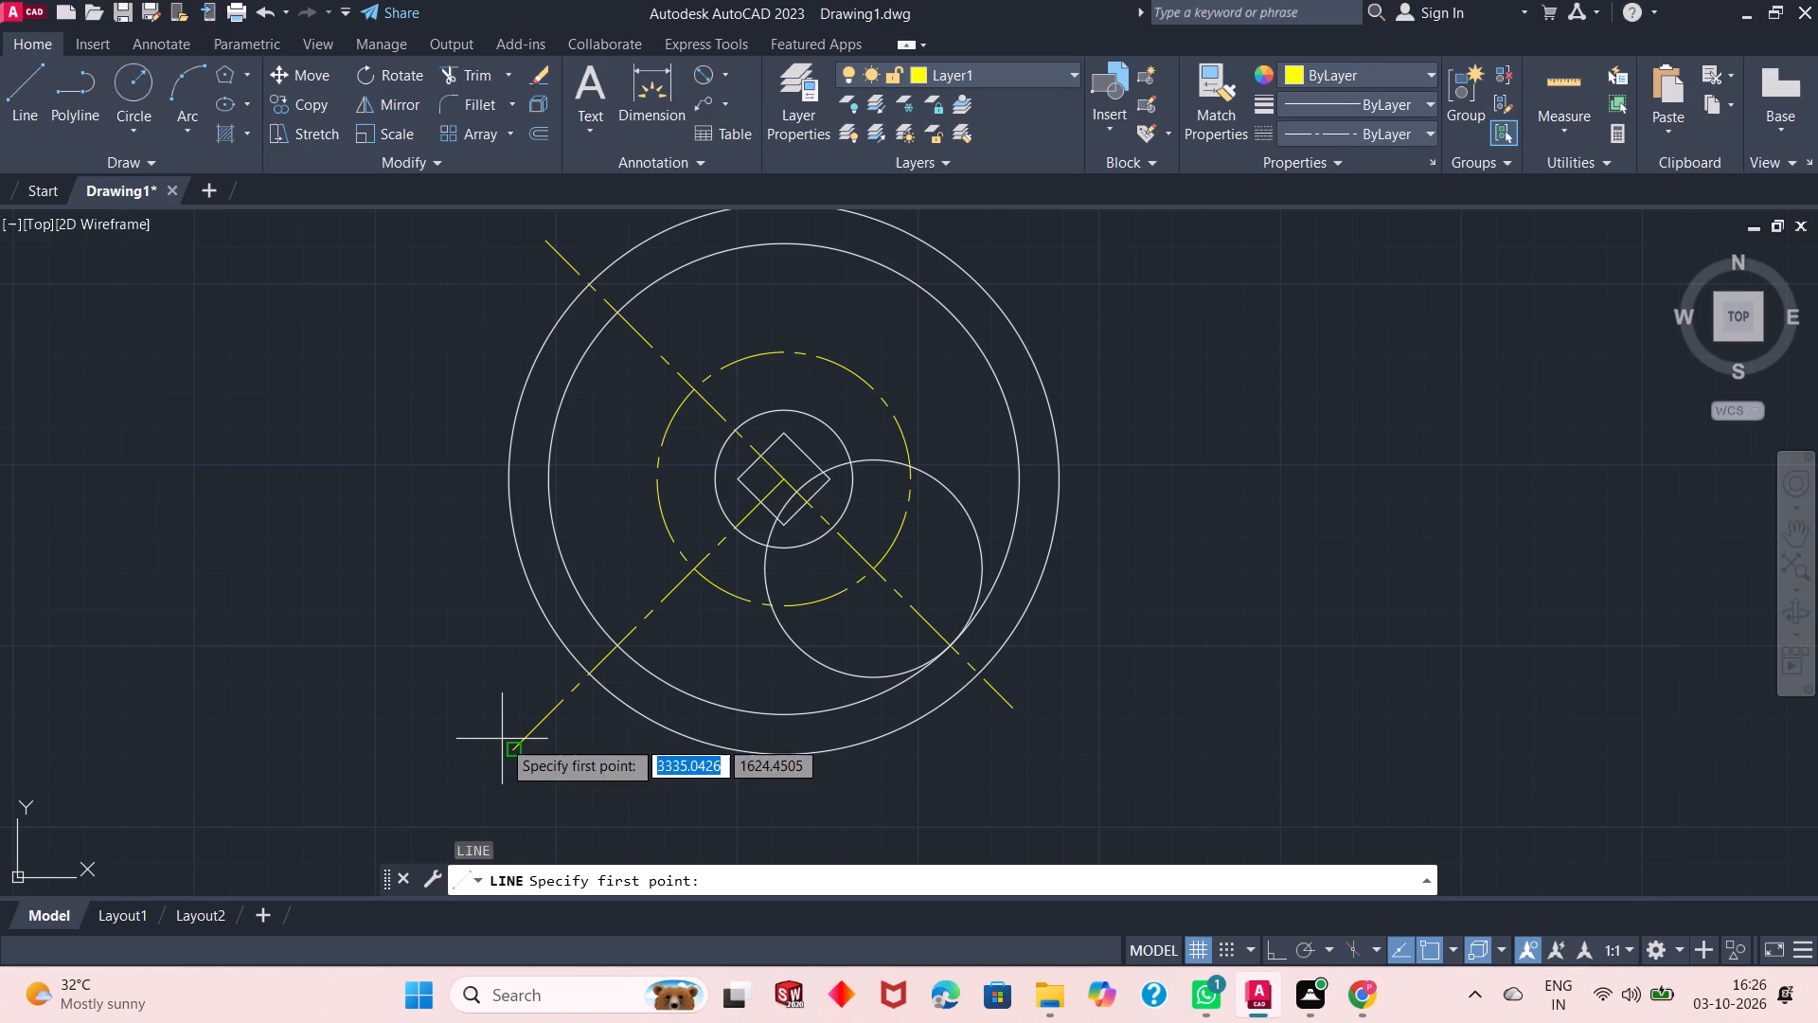
{"action": "left_click", "coordinate": [788, 481]}
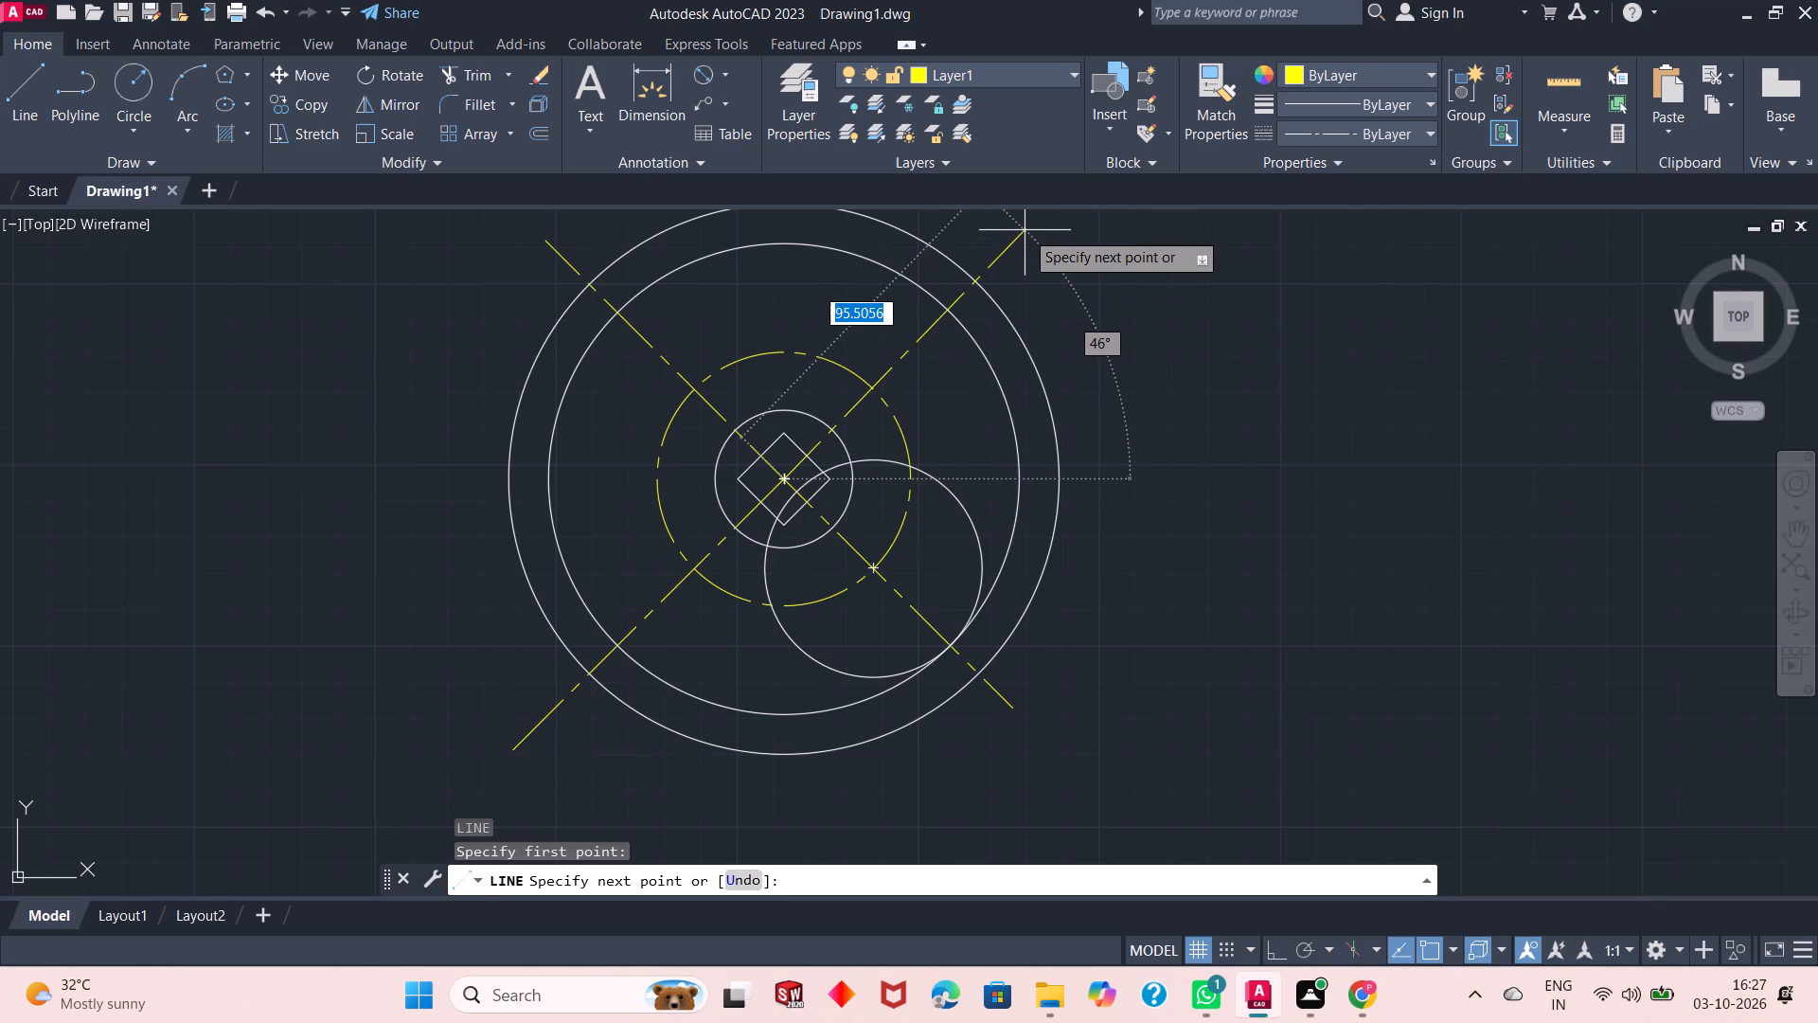
{"action": "key", "text": "Tab"}
{"action": "type", "text": "45"}
{"action": "key", "text": "Return"}
{"action": "key", "text": "Return"}
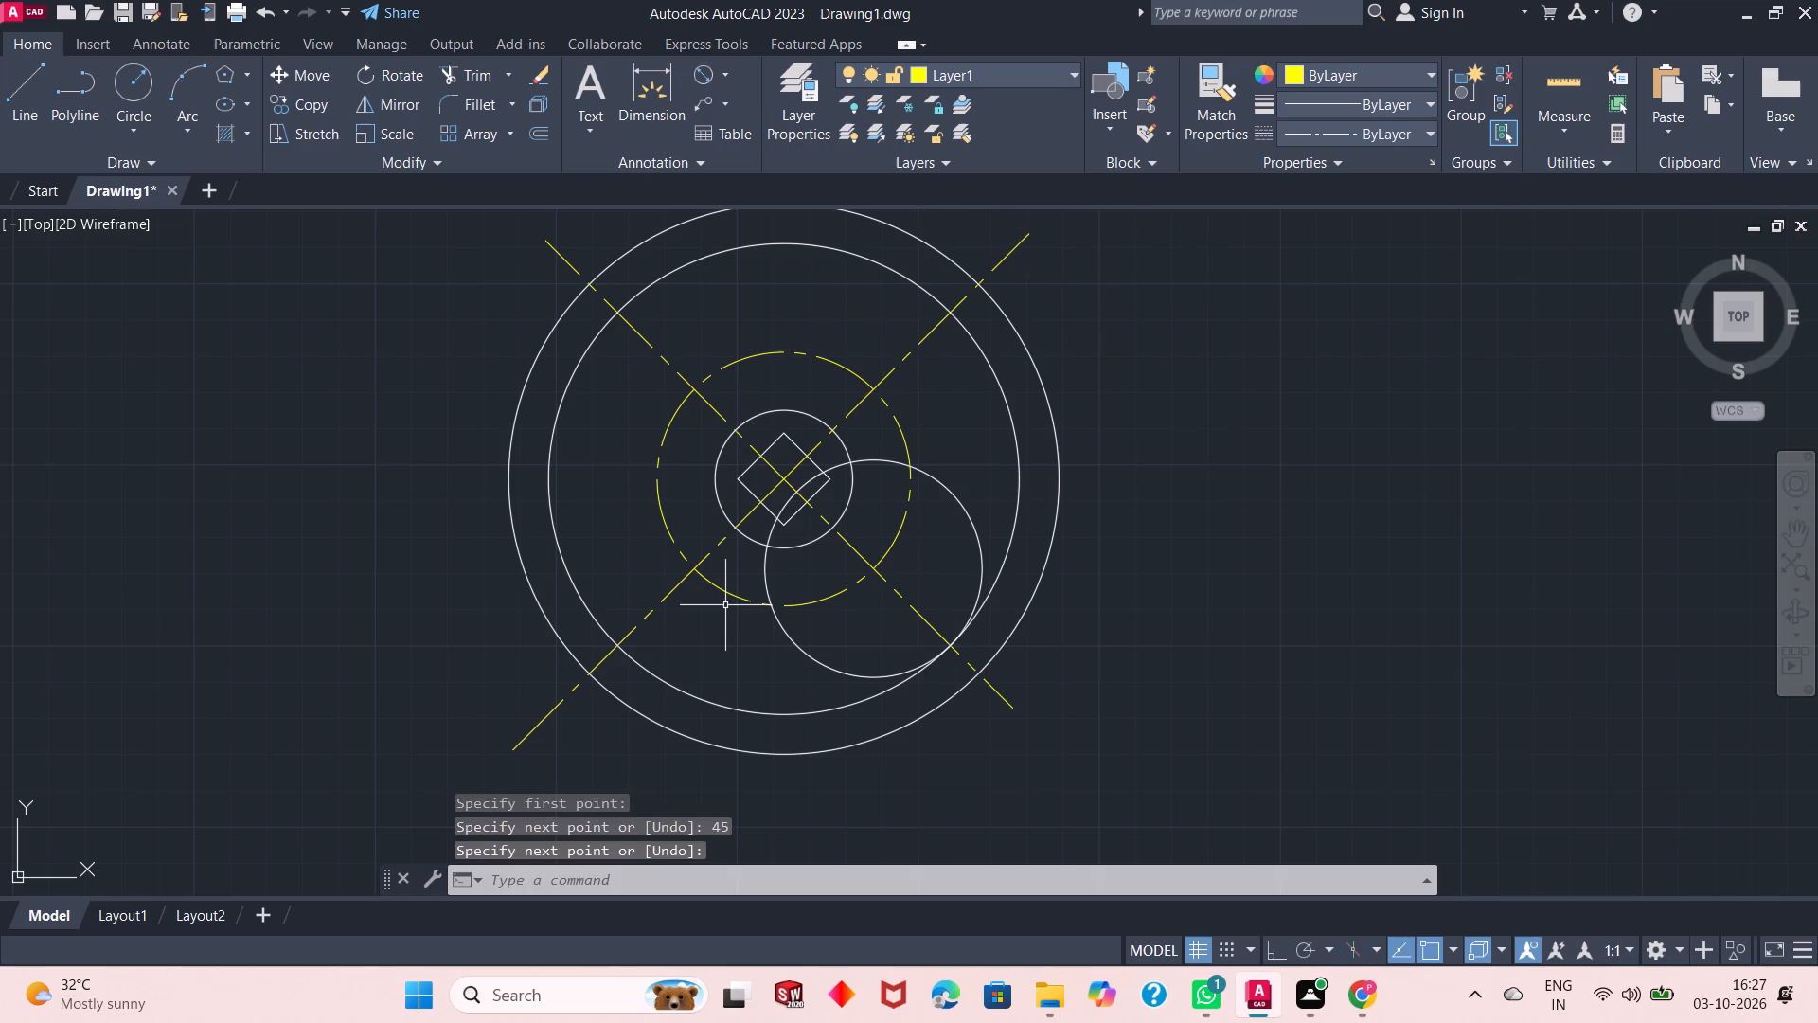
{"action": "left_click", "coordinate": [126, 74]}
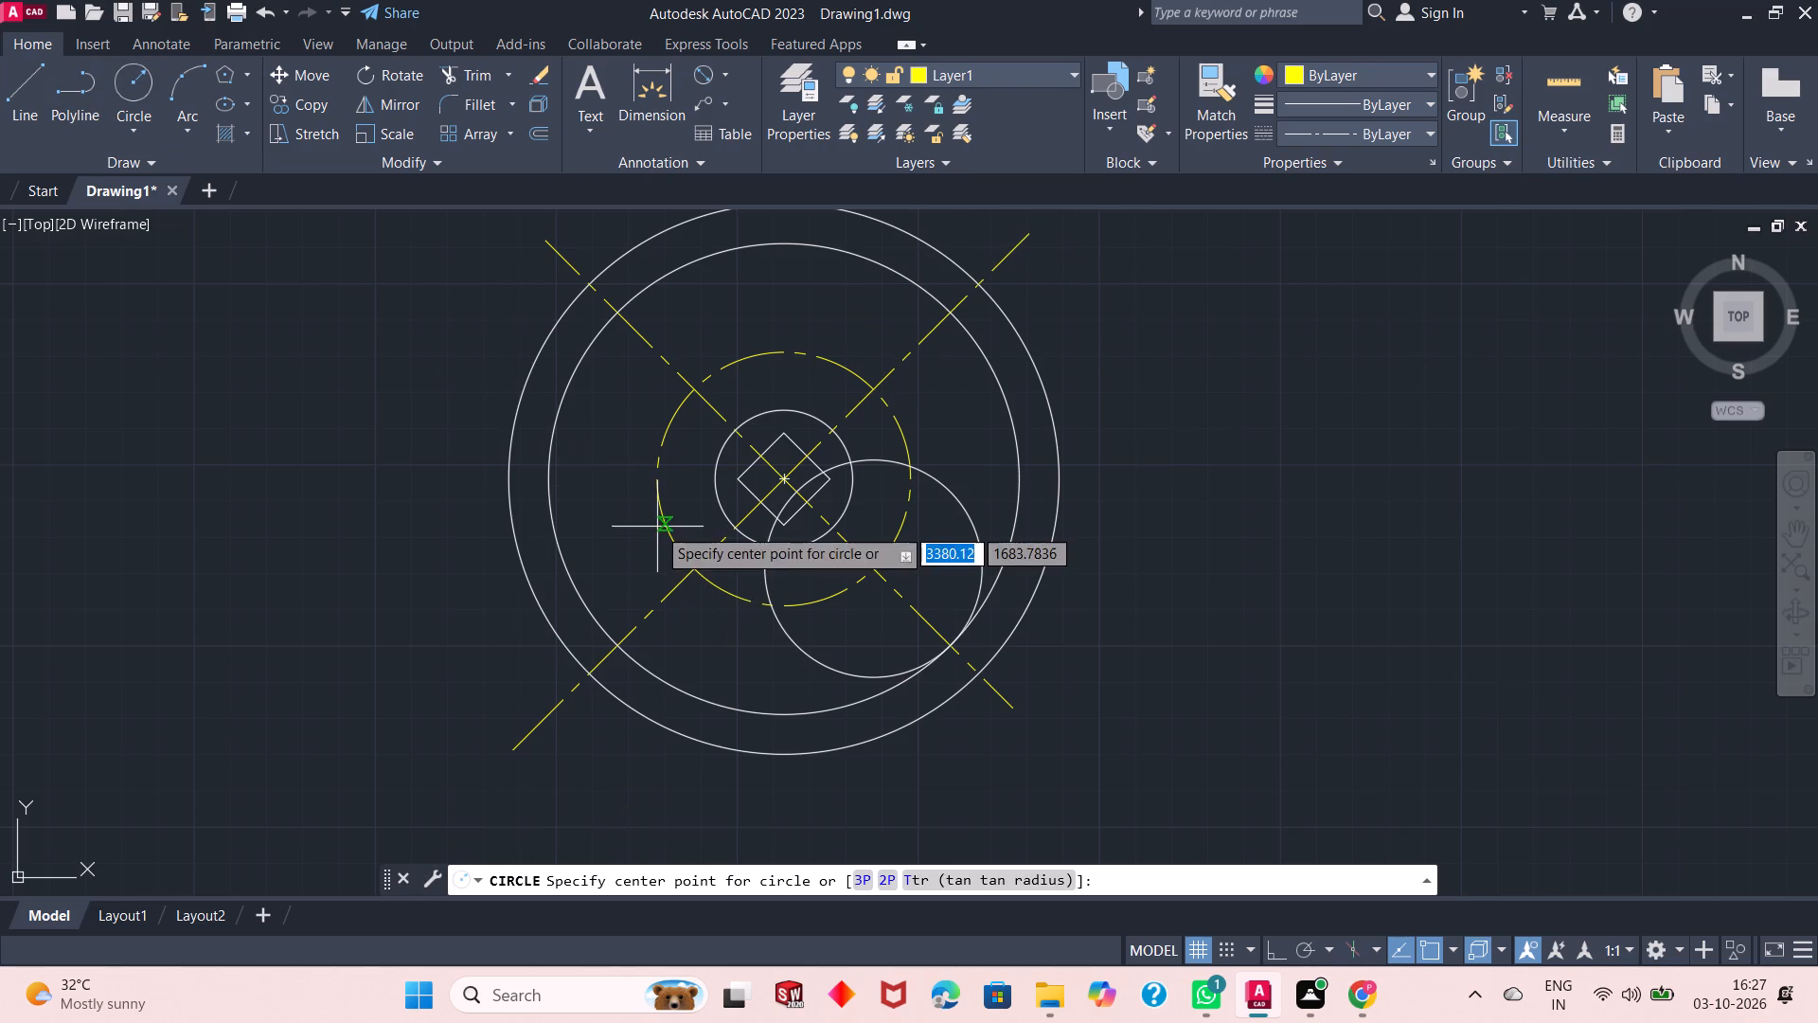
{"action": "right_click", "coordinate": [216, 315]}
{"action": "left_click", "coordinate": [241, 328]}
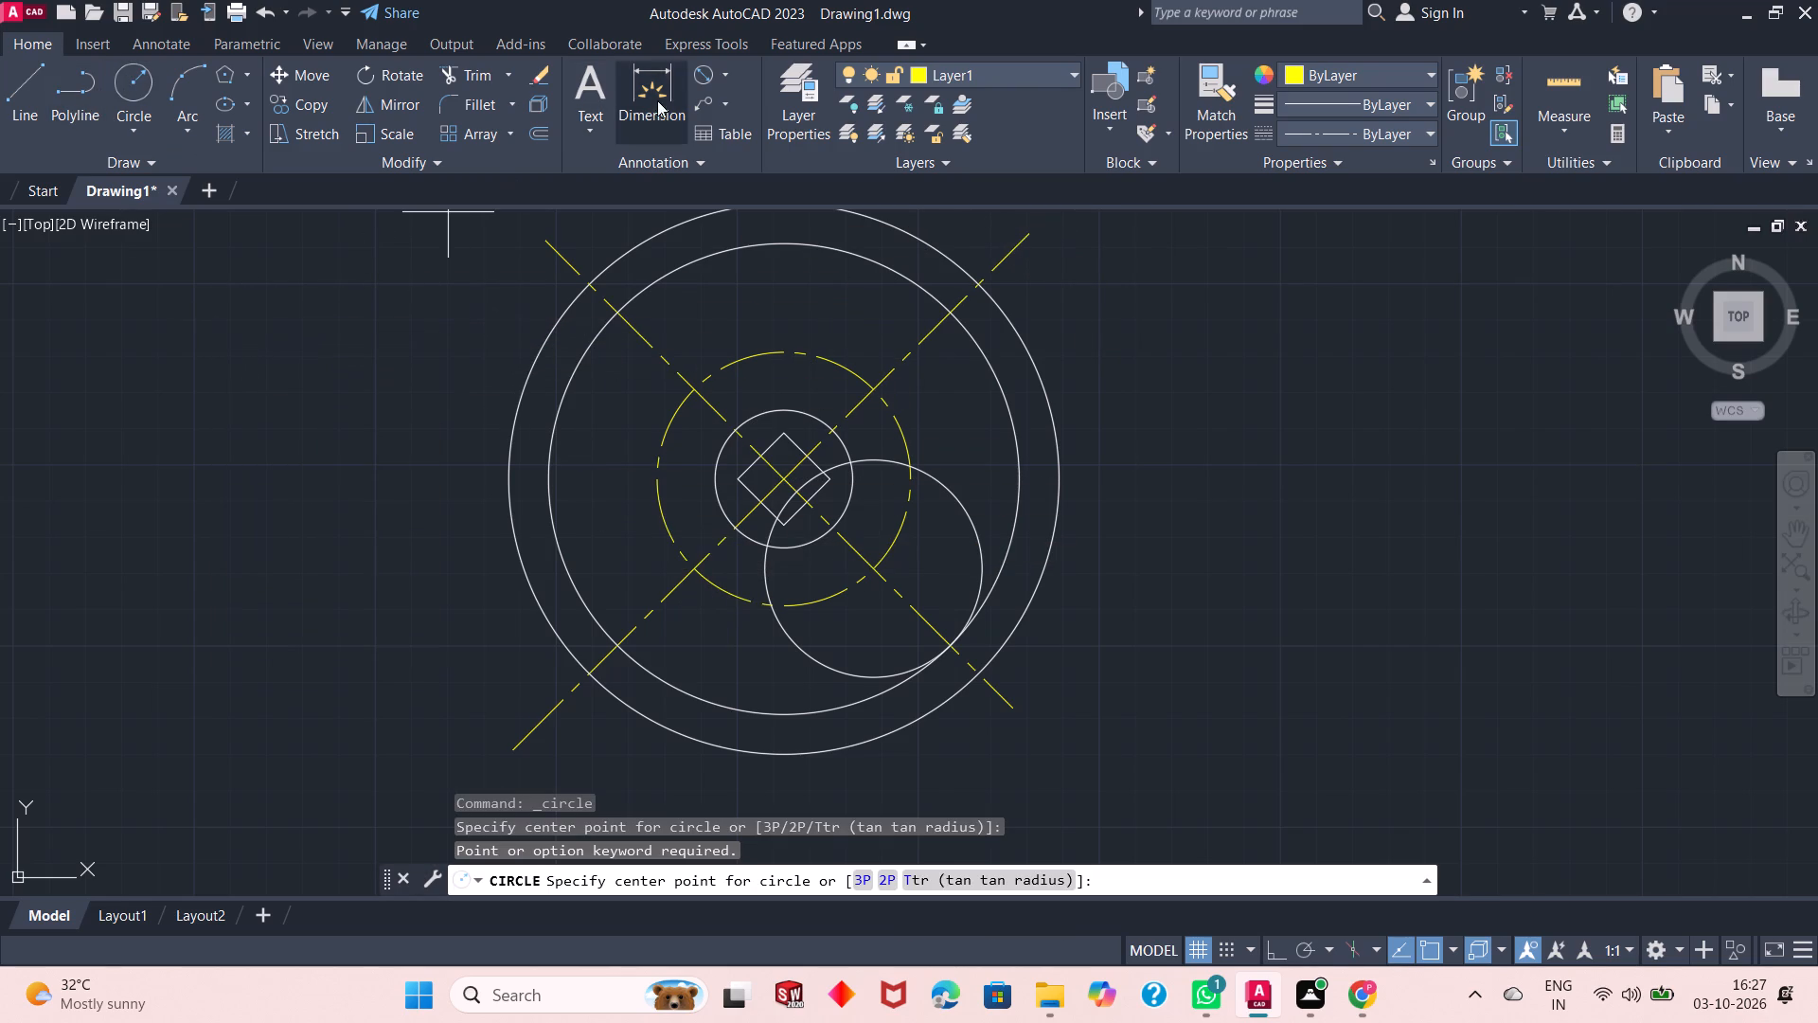
On layer 0, draw a radius 40 circle centred where the new centreline crosses the construction circle at the lower left.
{"action": "left_click", "coordinate": [1018, 81]}
{"action": "left_click", "coordinate": [1031, 103]}
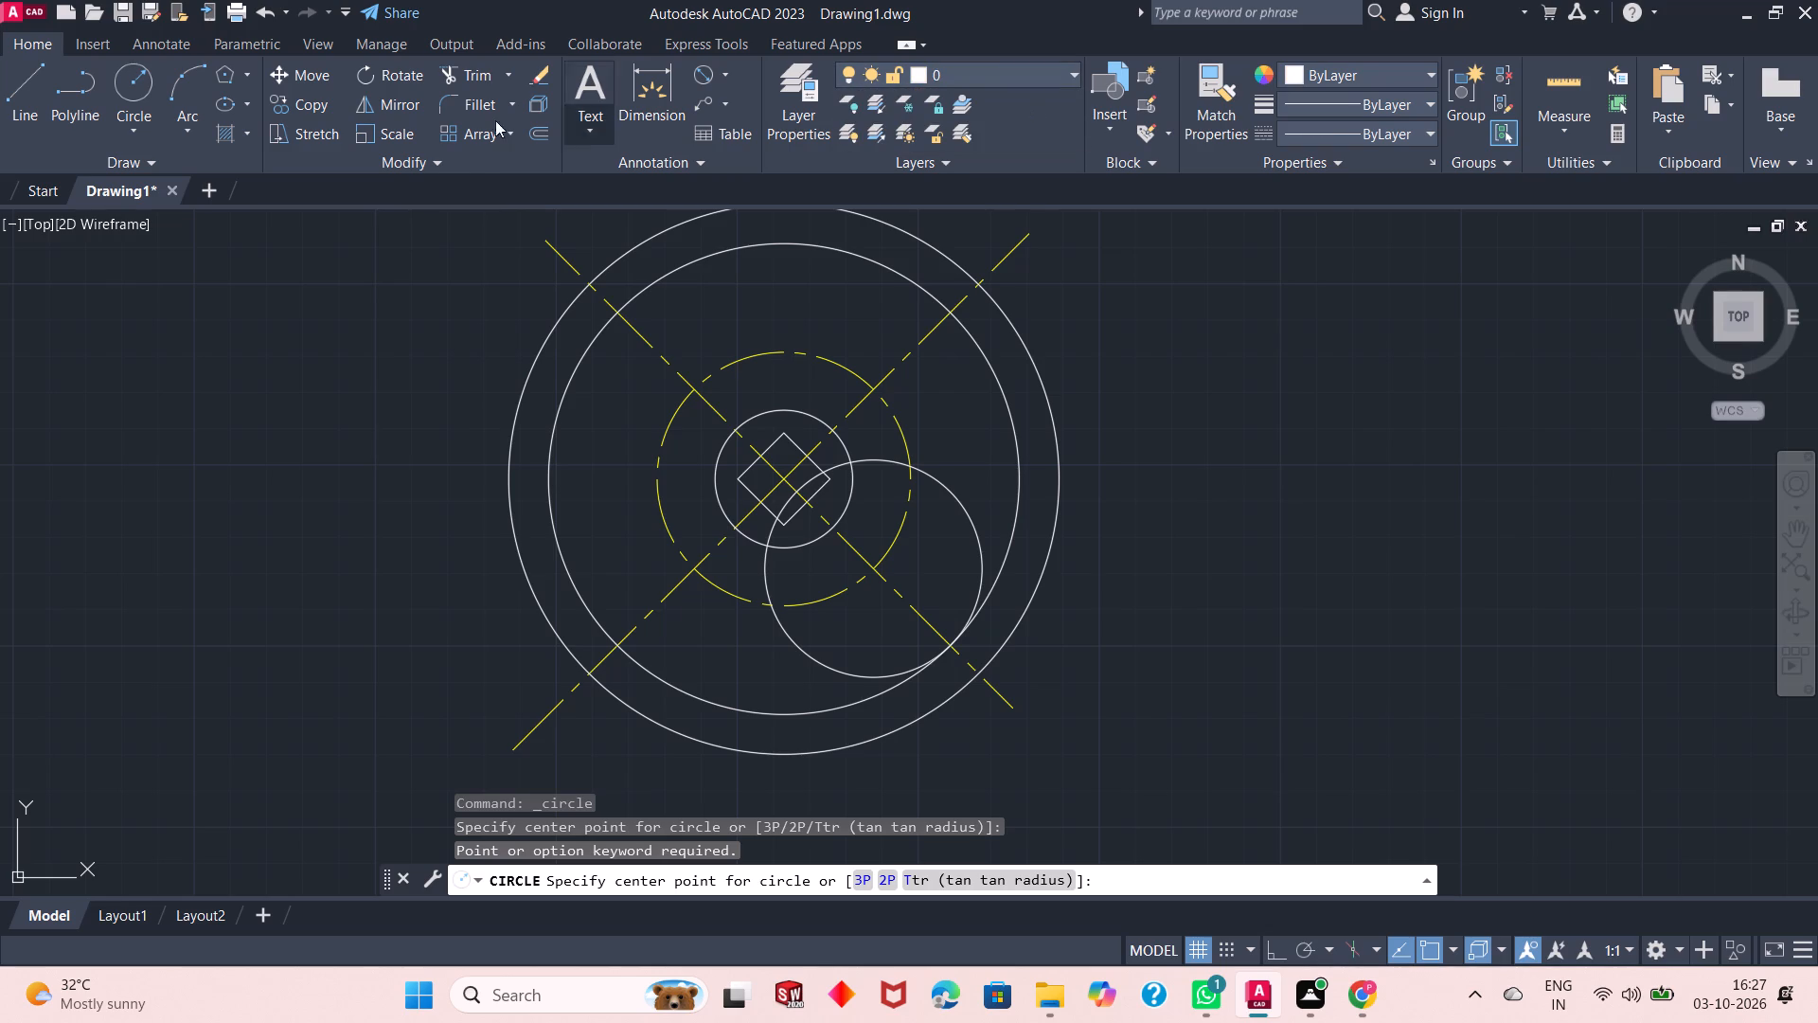
{"action": "left_click", "coordinate": [134, 89]}
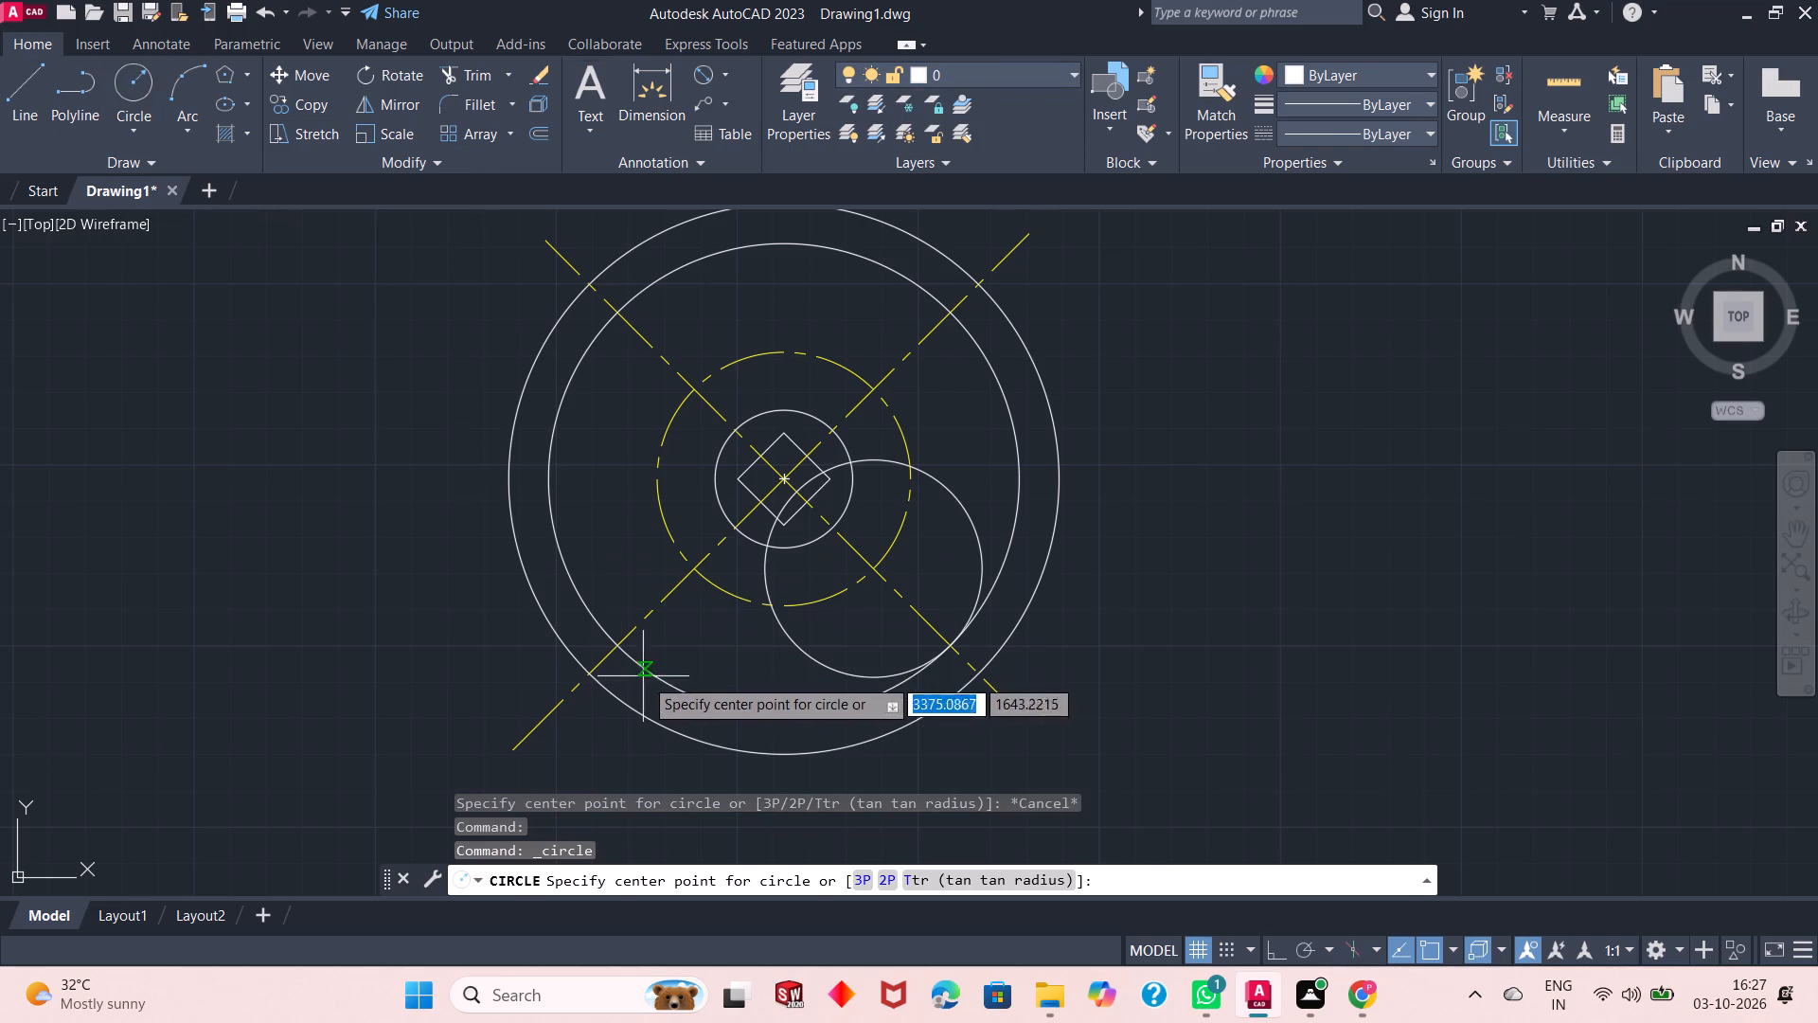
{"action": "left_click", "coordinate": [694, 570]}
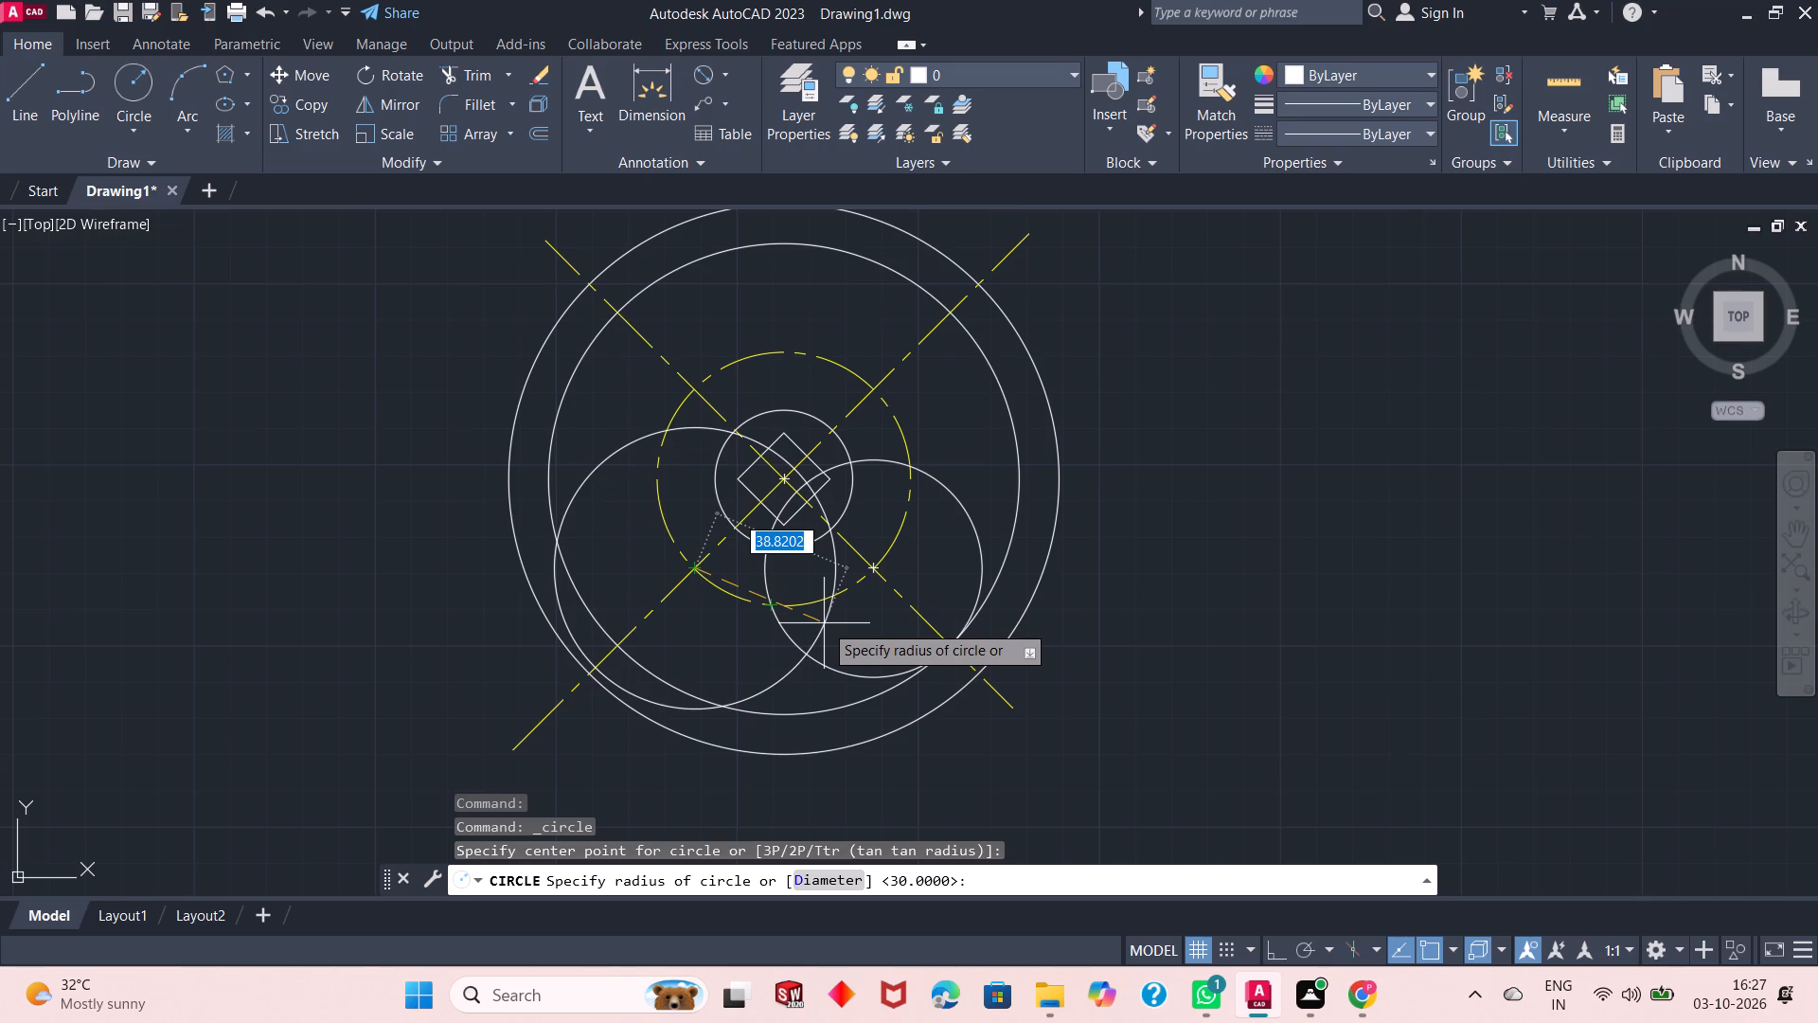
{"action": "type", "text": "40"}
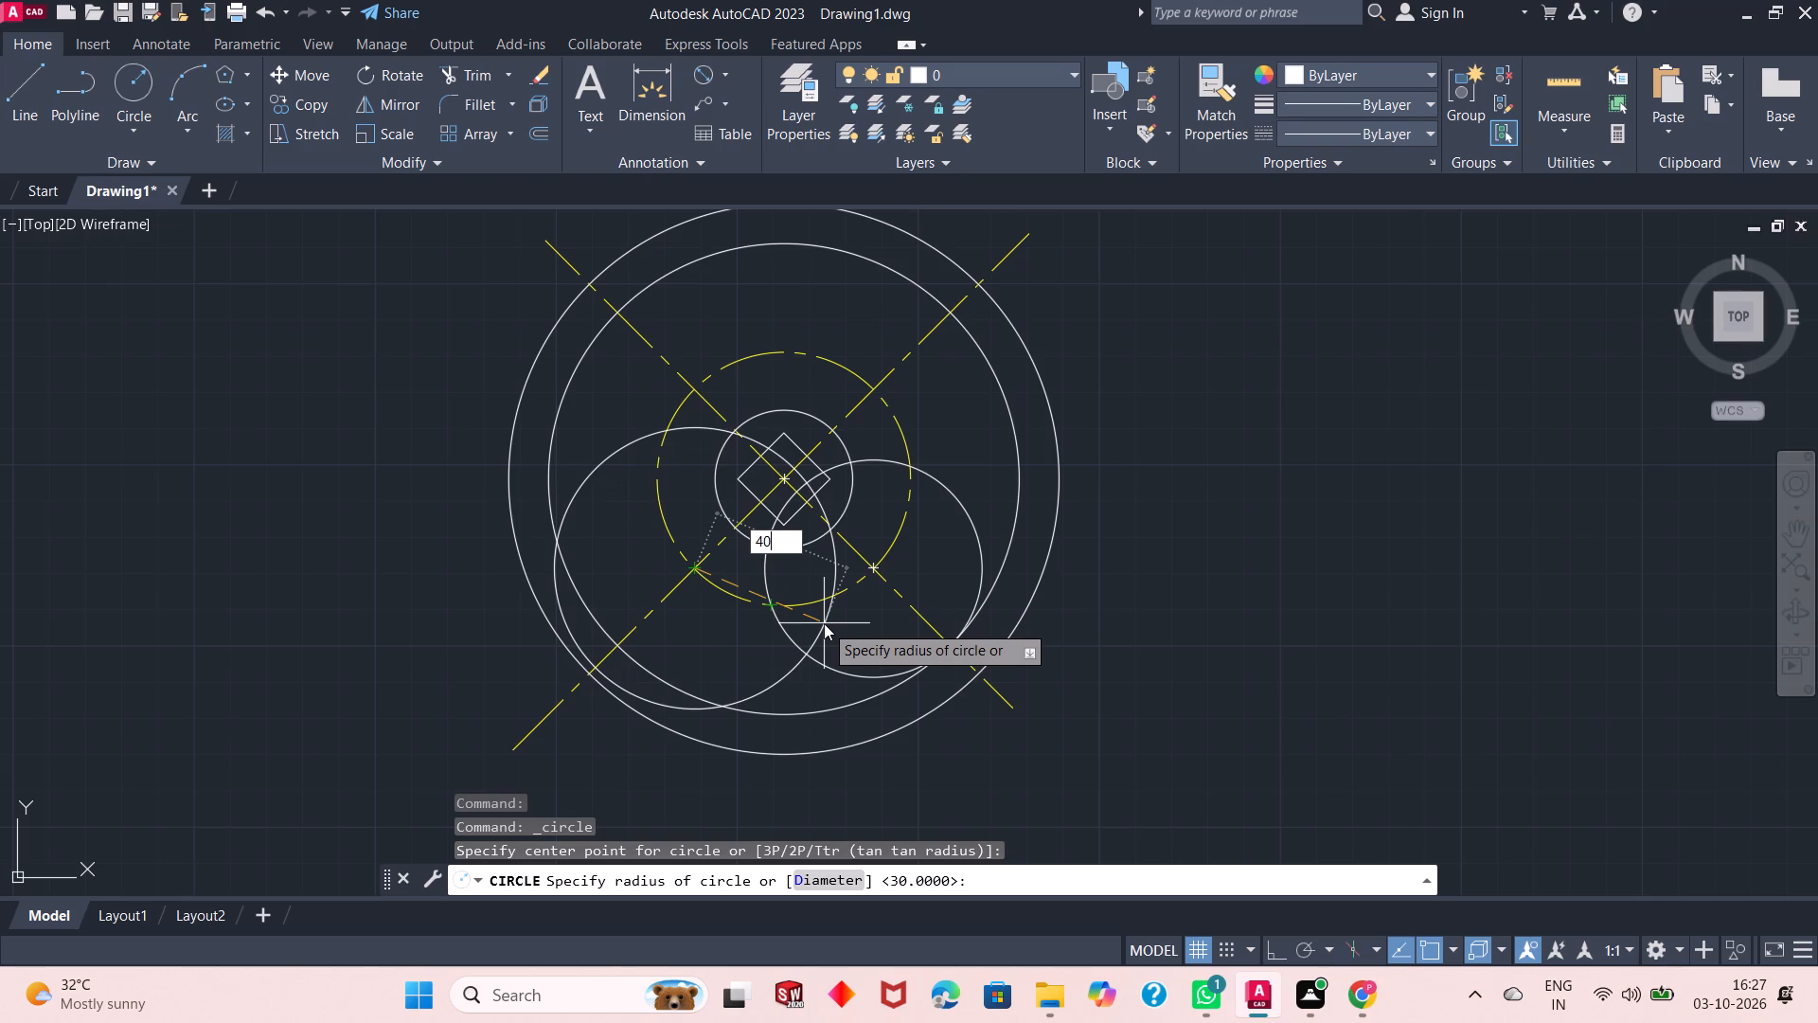
{"action": "key", "text": "Return"}
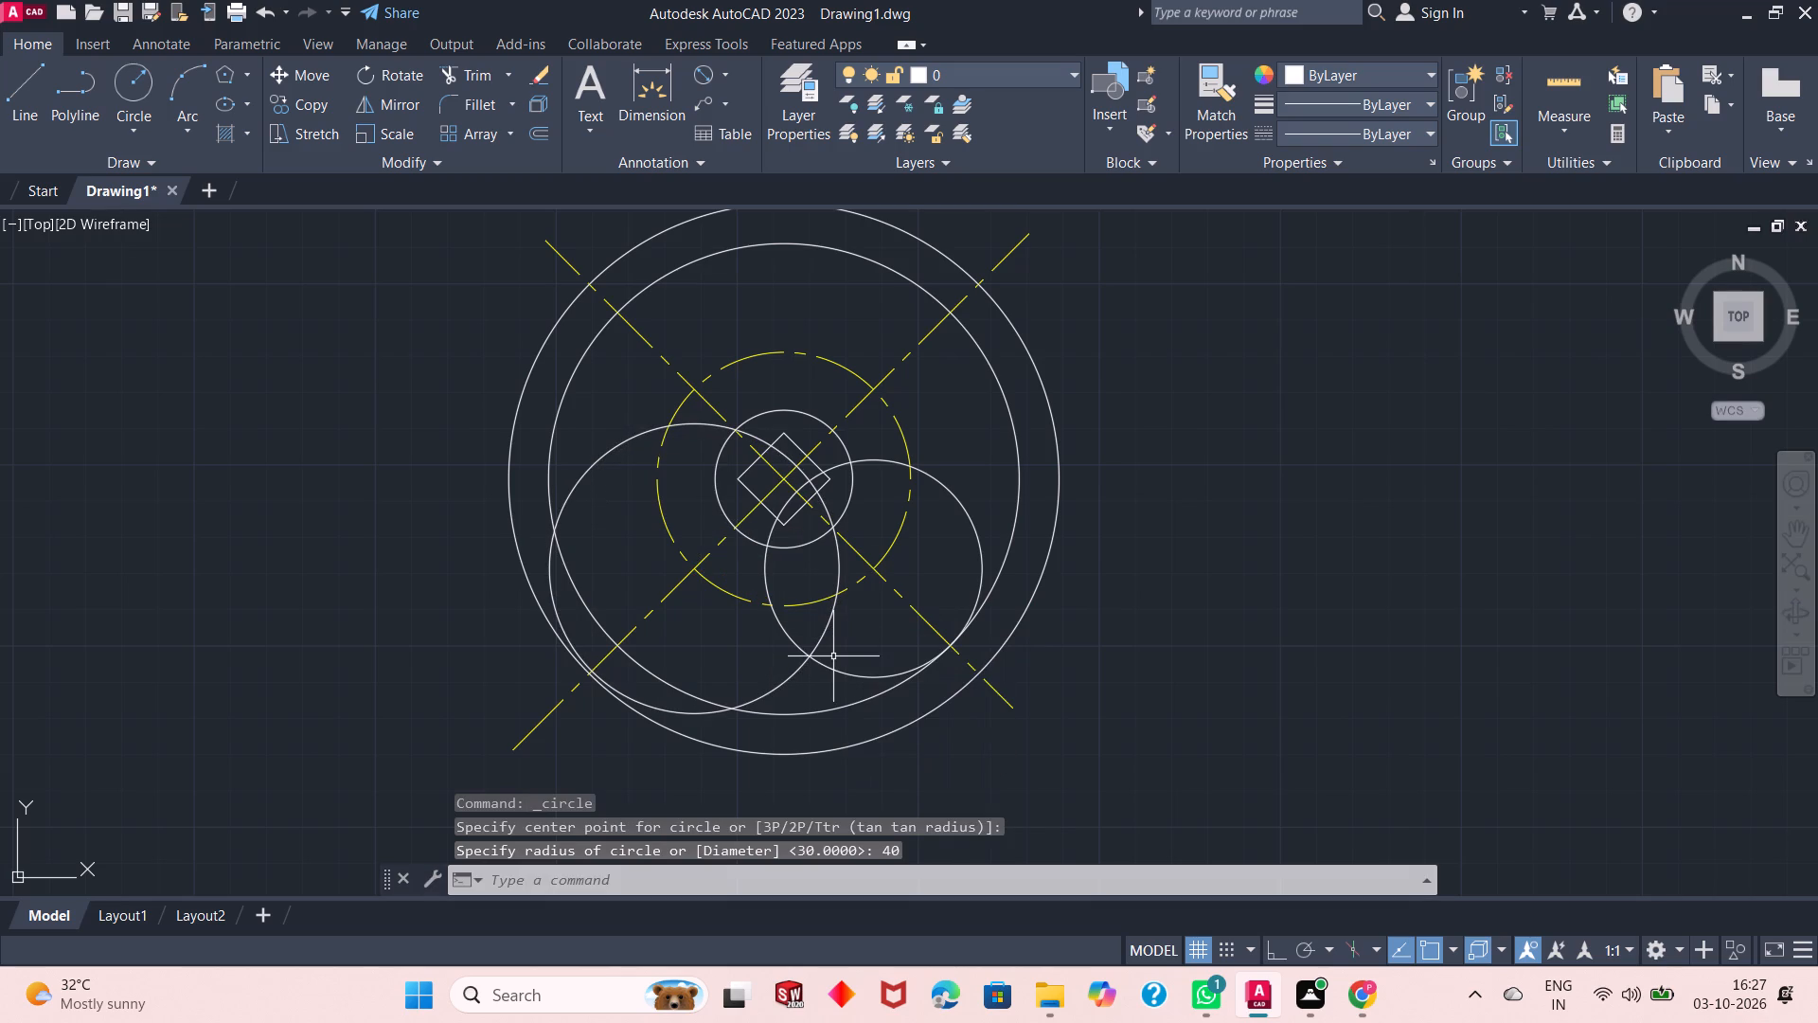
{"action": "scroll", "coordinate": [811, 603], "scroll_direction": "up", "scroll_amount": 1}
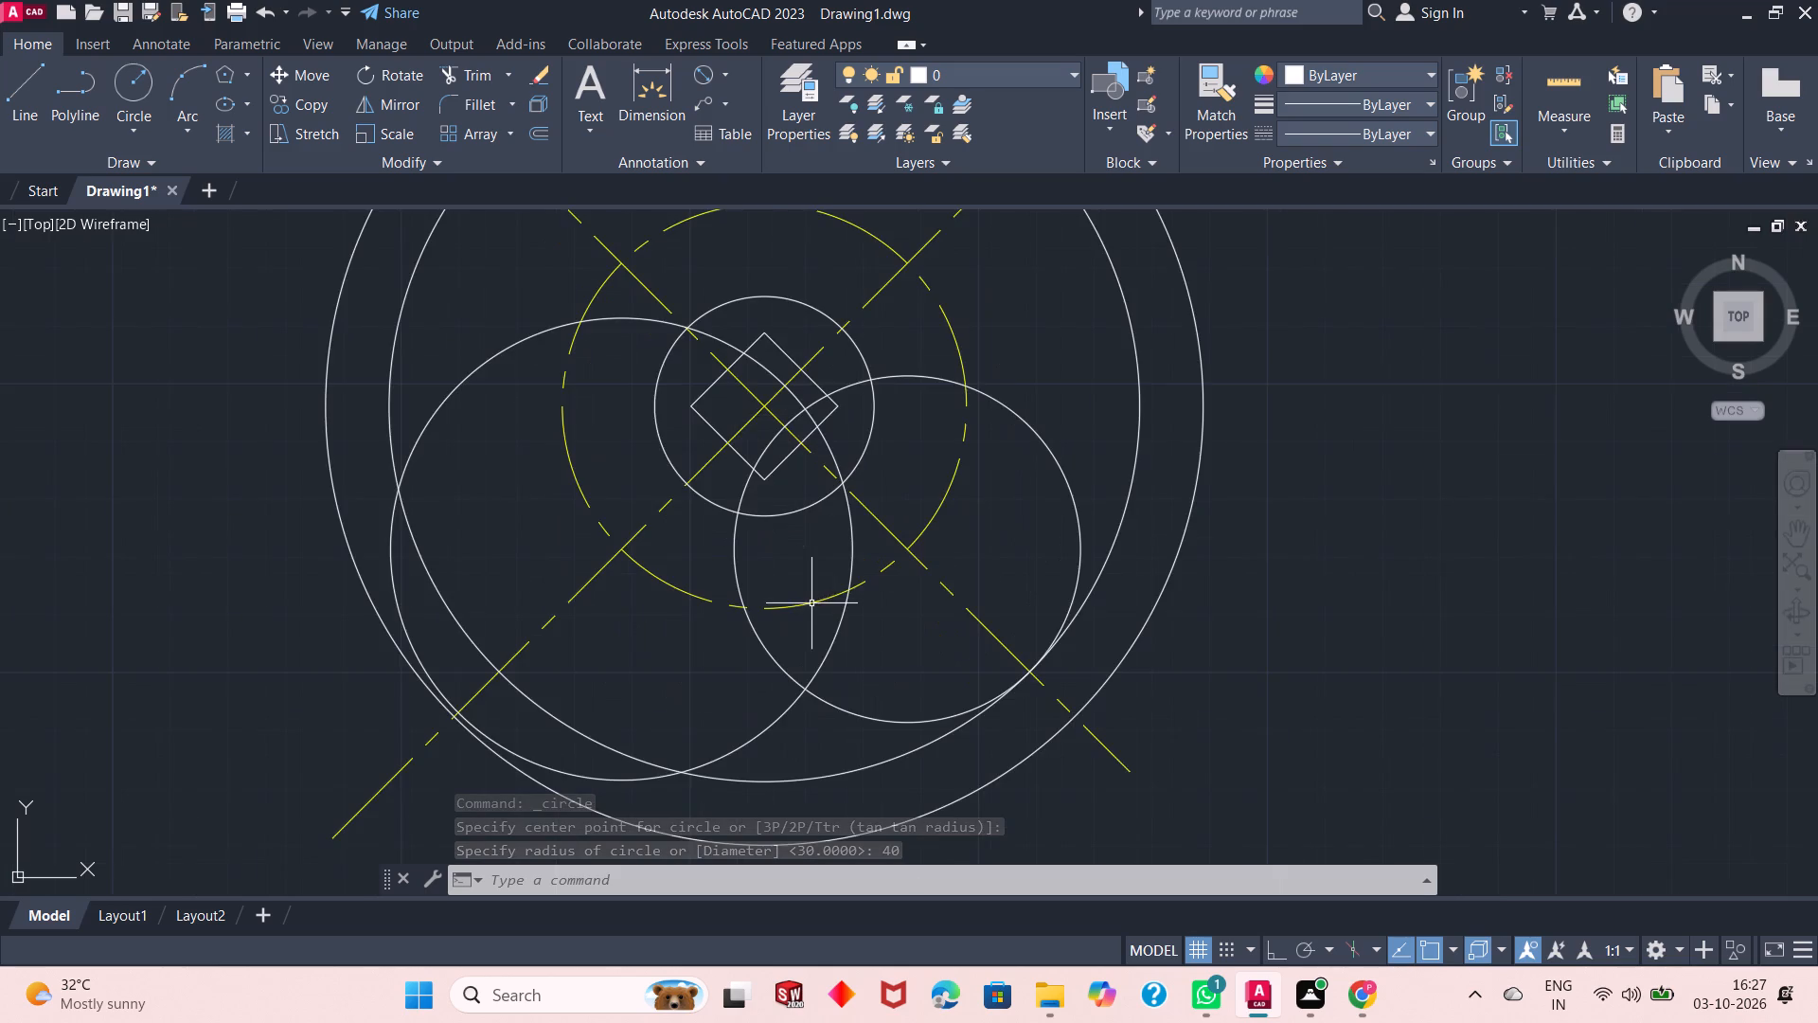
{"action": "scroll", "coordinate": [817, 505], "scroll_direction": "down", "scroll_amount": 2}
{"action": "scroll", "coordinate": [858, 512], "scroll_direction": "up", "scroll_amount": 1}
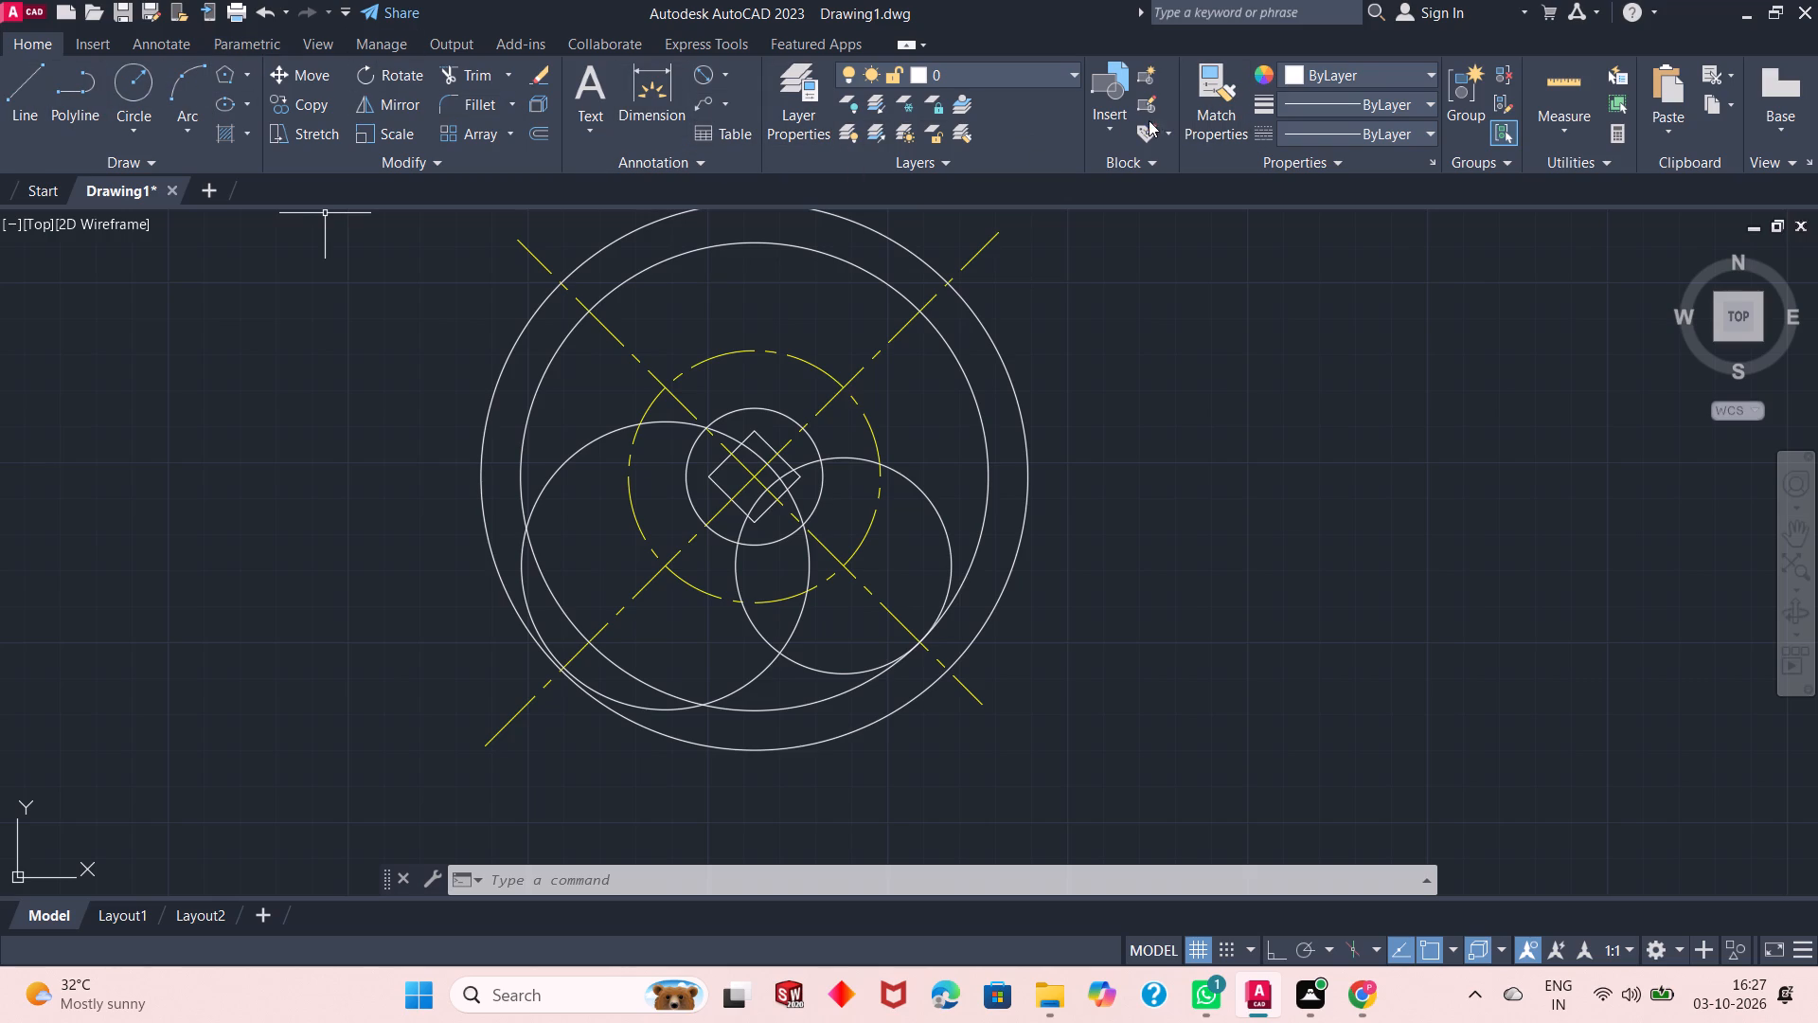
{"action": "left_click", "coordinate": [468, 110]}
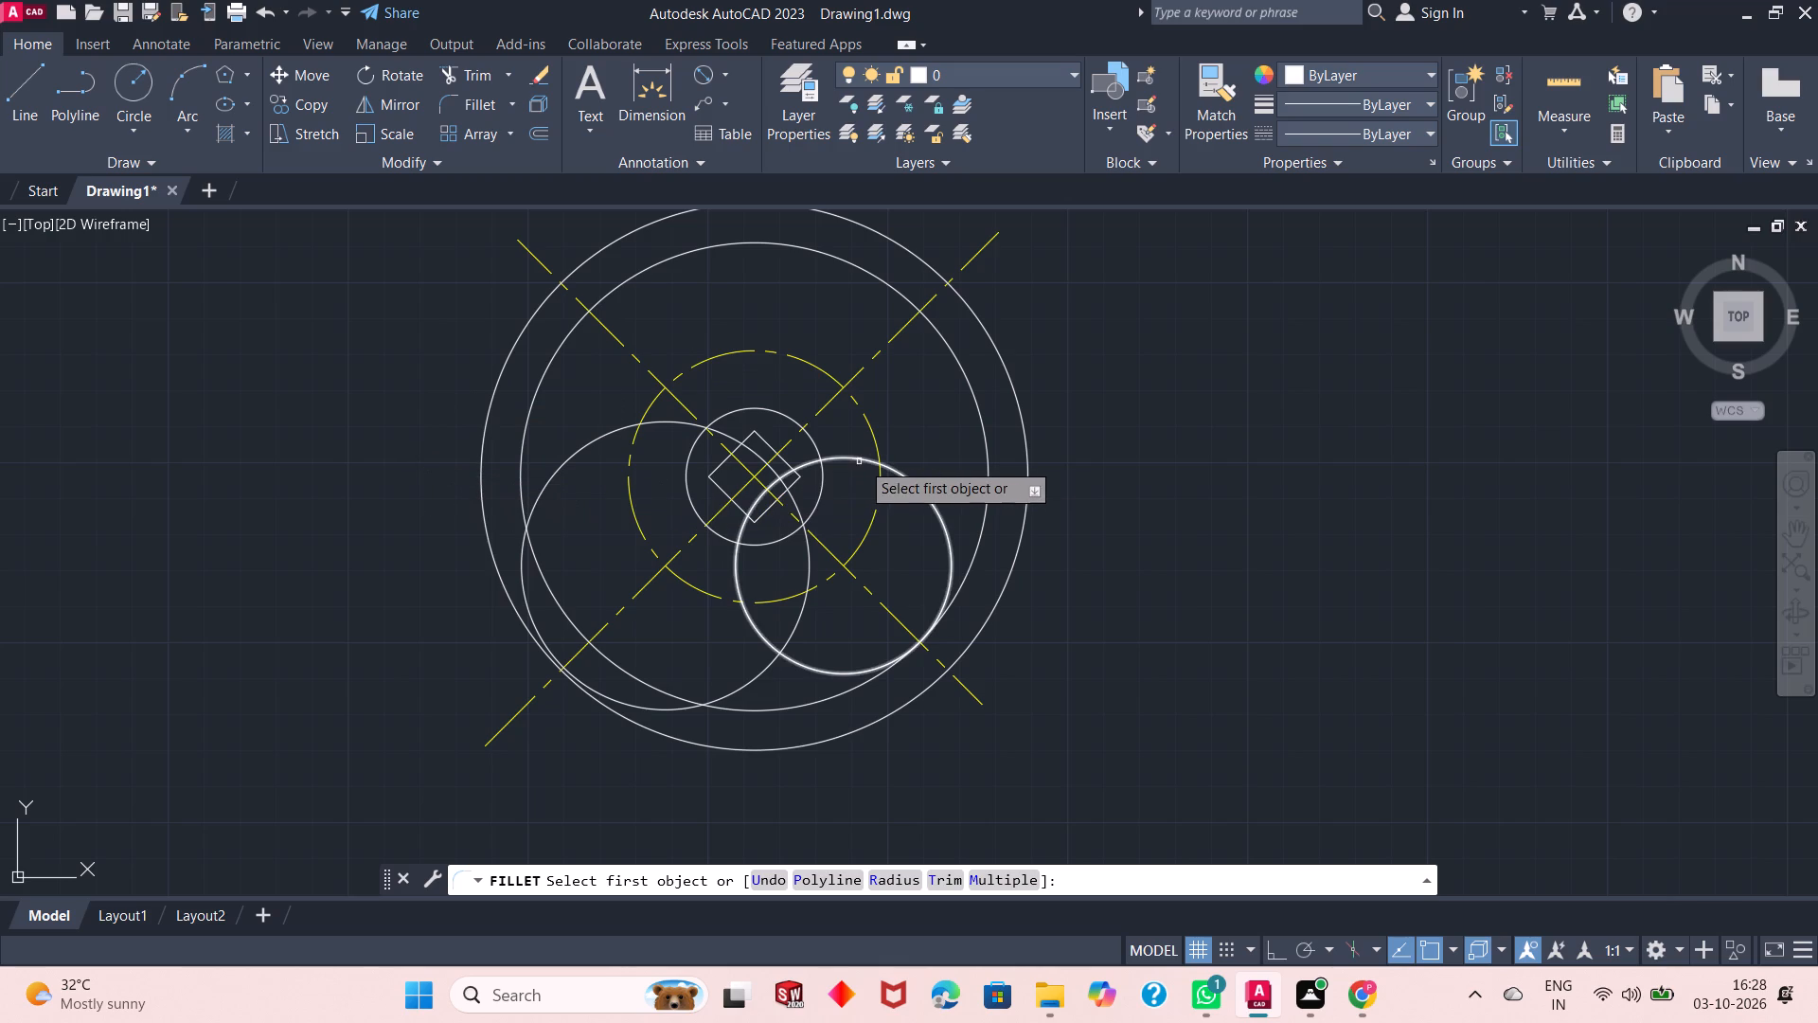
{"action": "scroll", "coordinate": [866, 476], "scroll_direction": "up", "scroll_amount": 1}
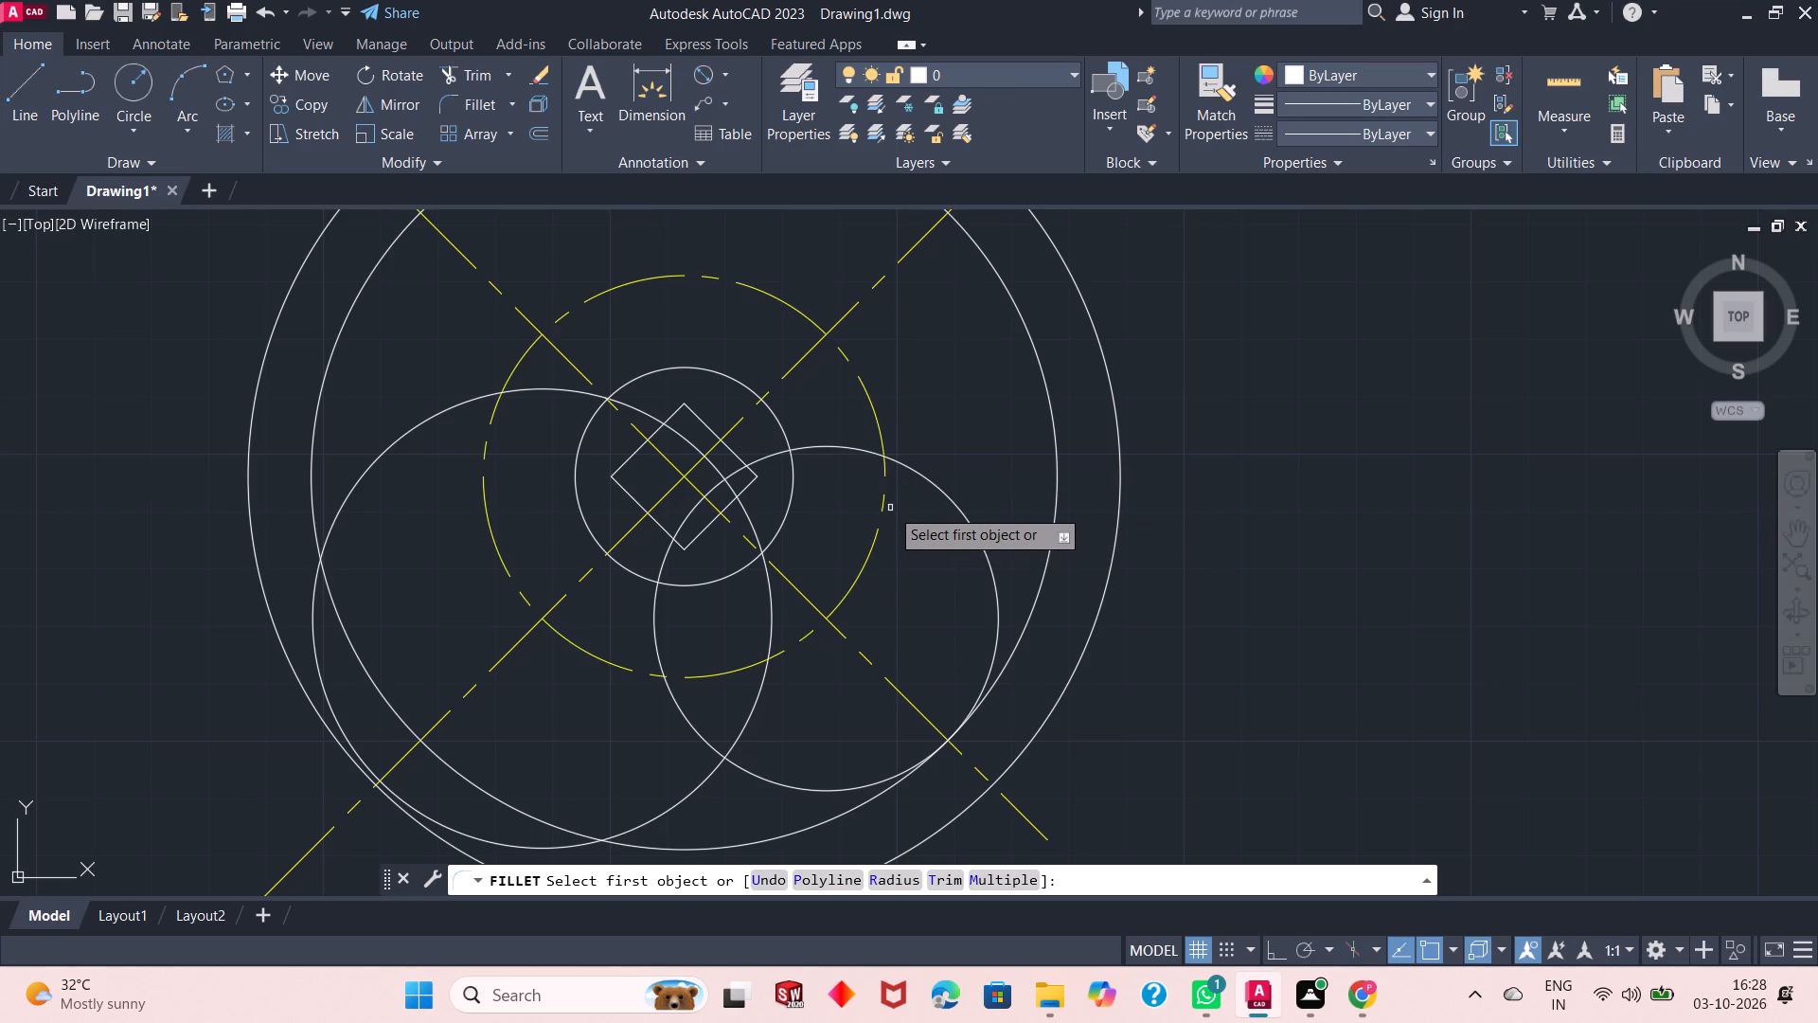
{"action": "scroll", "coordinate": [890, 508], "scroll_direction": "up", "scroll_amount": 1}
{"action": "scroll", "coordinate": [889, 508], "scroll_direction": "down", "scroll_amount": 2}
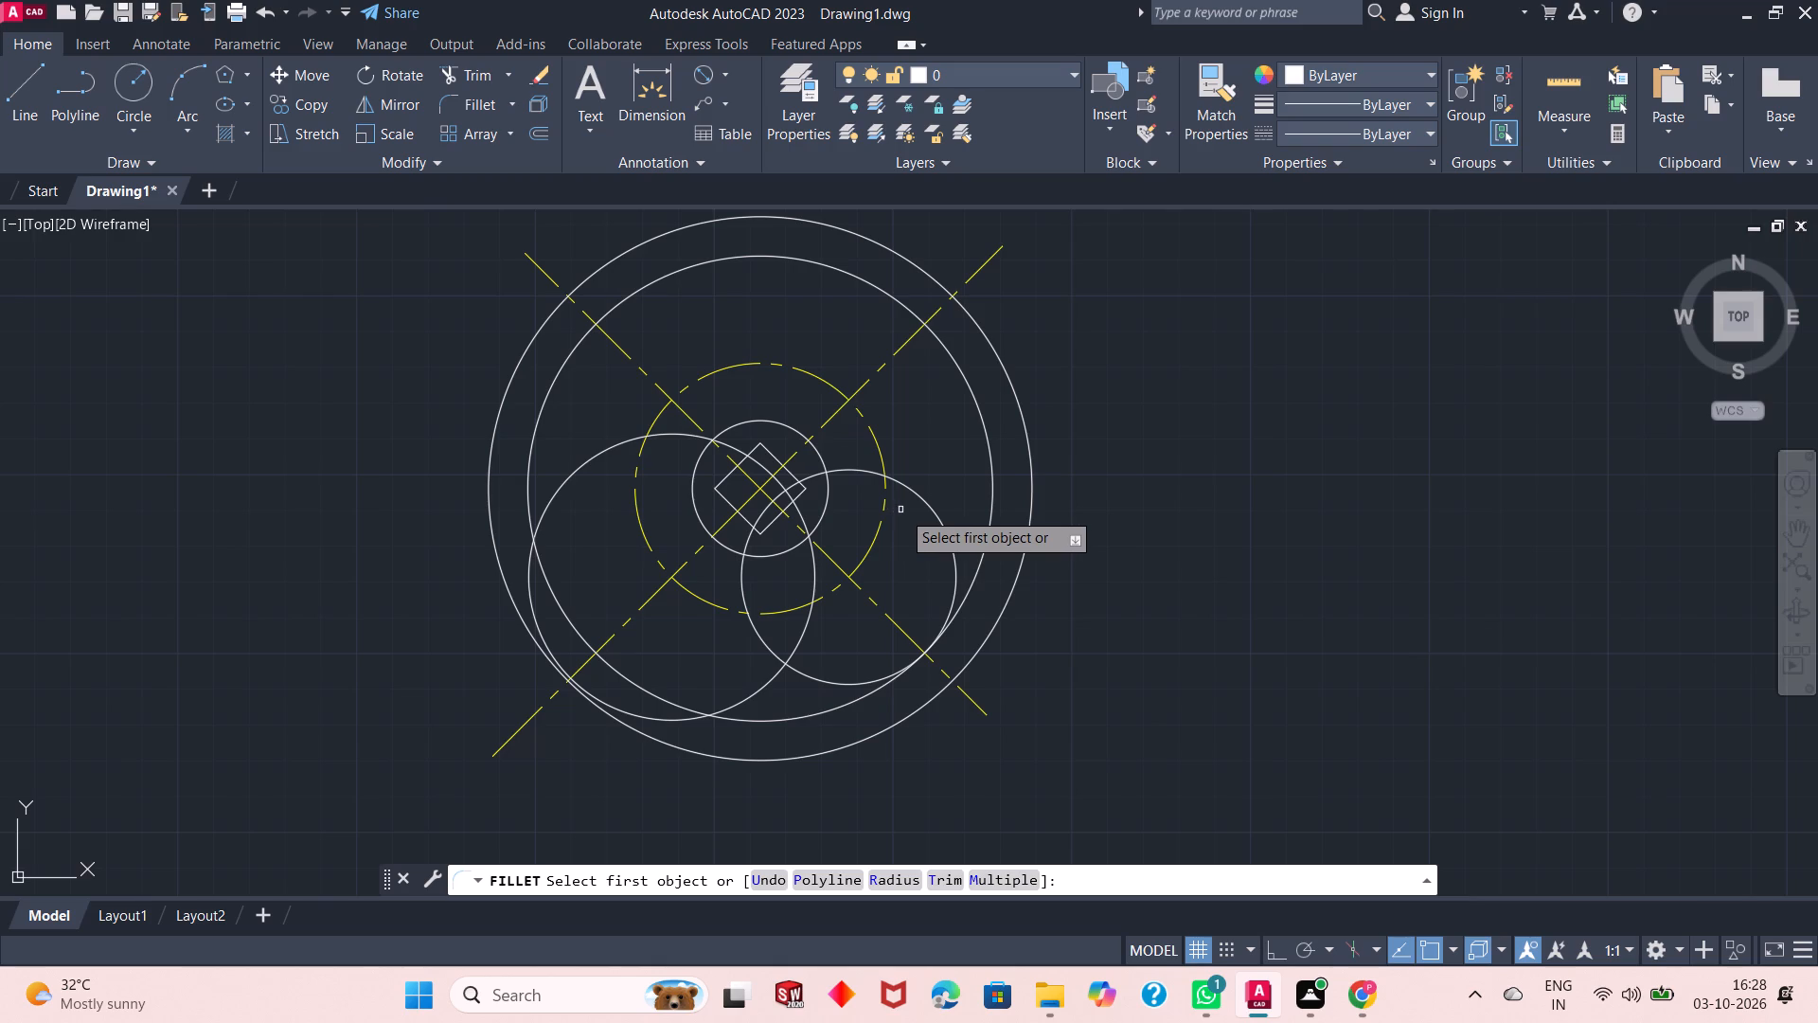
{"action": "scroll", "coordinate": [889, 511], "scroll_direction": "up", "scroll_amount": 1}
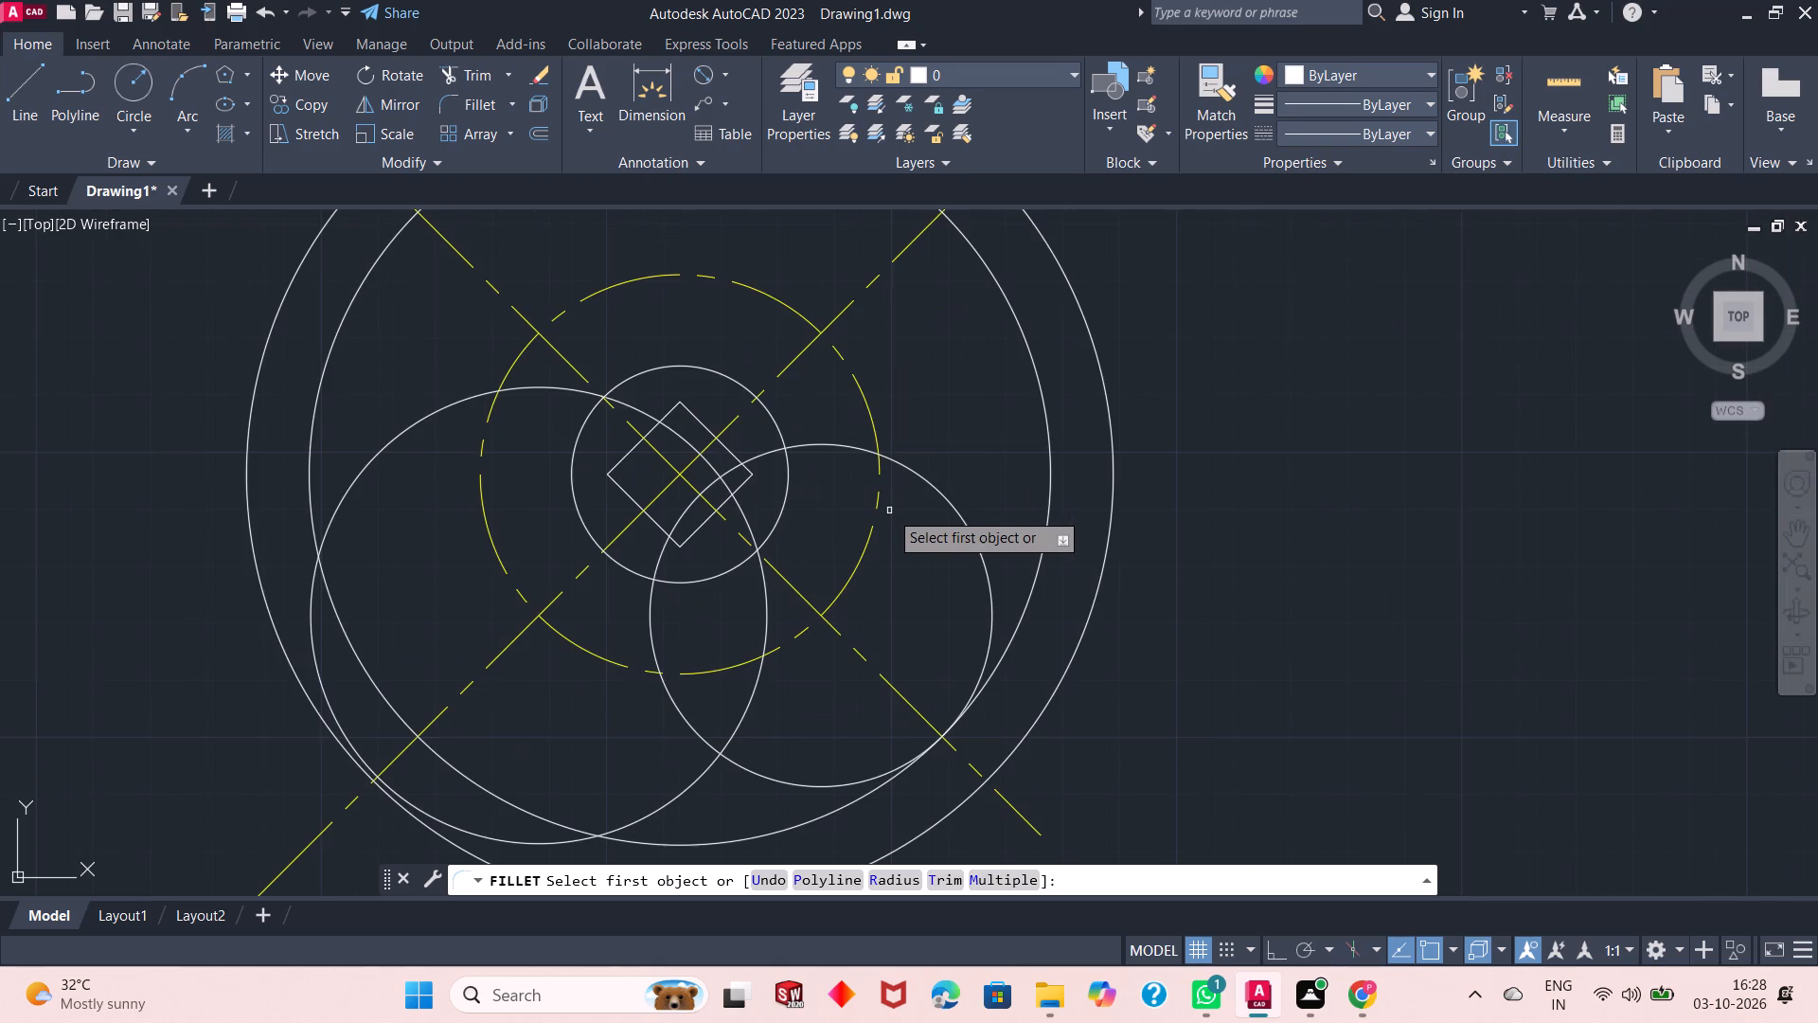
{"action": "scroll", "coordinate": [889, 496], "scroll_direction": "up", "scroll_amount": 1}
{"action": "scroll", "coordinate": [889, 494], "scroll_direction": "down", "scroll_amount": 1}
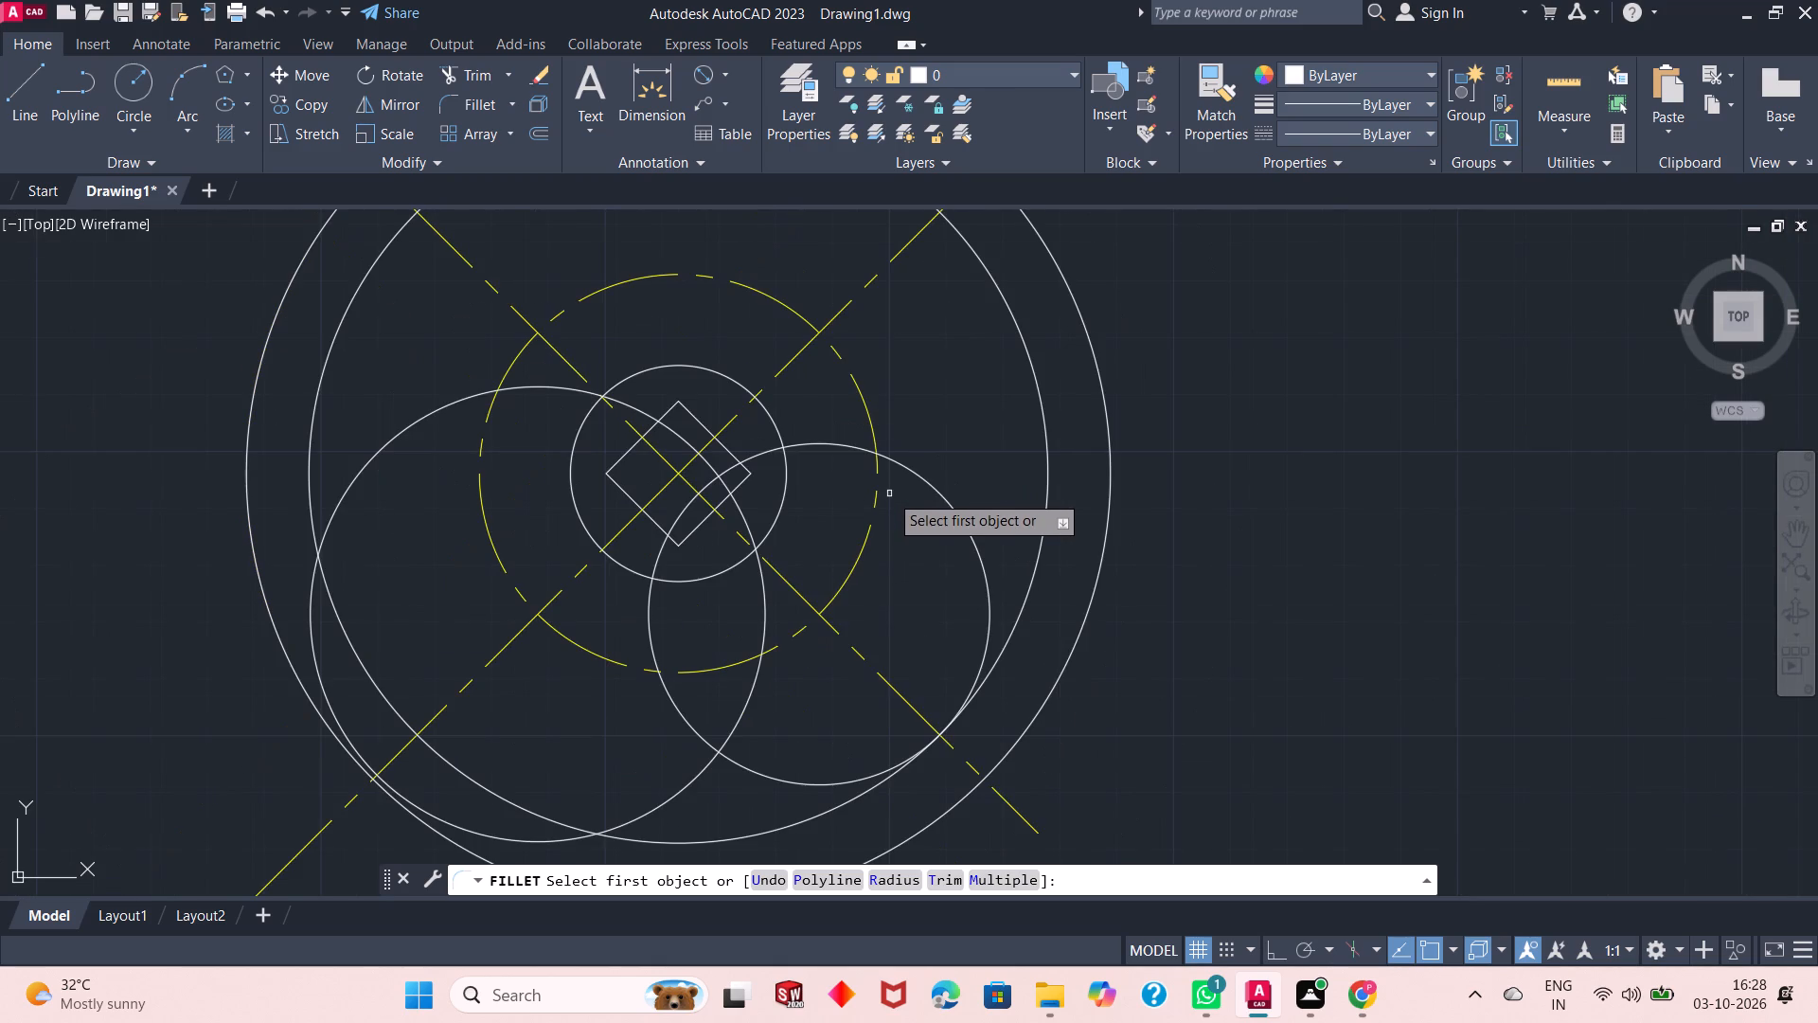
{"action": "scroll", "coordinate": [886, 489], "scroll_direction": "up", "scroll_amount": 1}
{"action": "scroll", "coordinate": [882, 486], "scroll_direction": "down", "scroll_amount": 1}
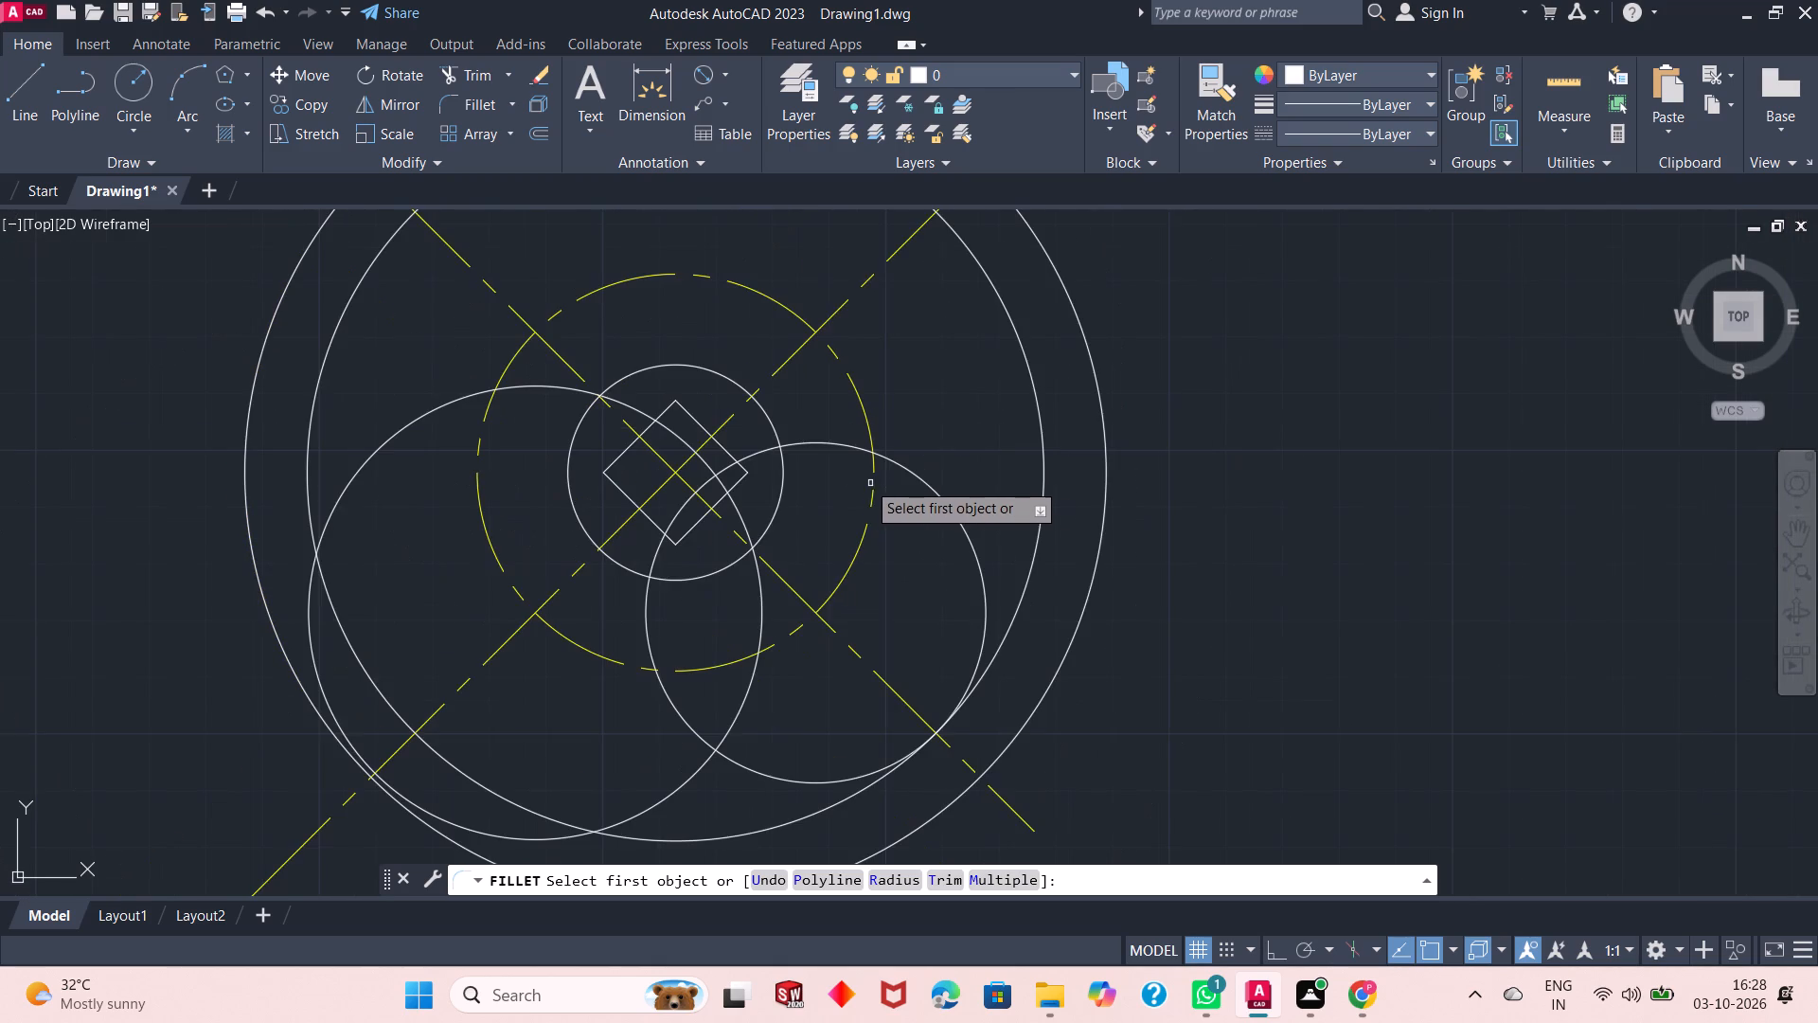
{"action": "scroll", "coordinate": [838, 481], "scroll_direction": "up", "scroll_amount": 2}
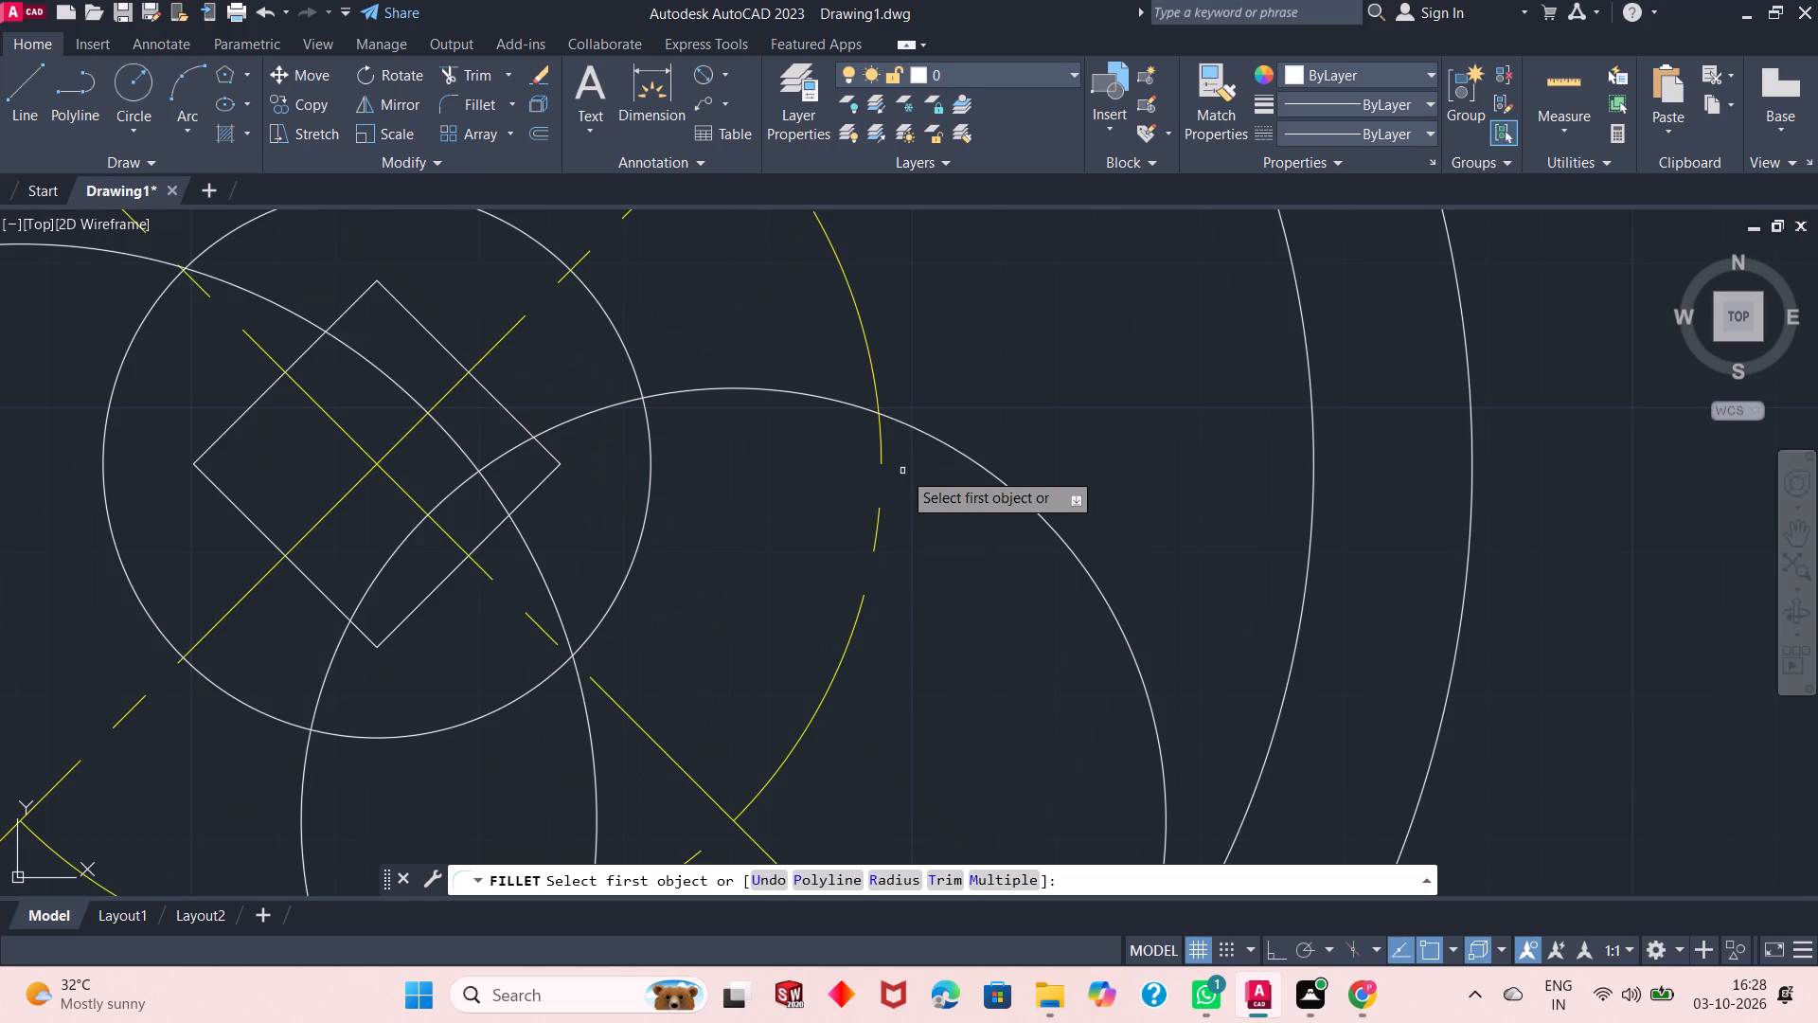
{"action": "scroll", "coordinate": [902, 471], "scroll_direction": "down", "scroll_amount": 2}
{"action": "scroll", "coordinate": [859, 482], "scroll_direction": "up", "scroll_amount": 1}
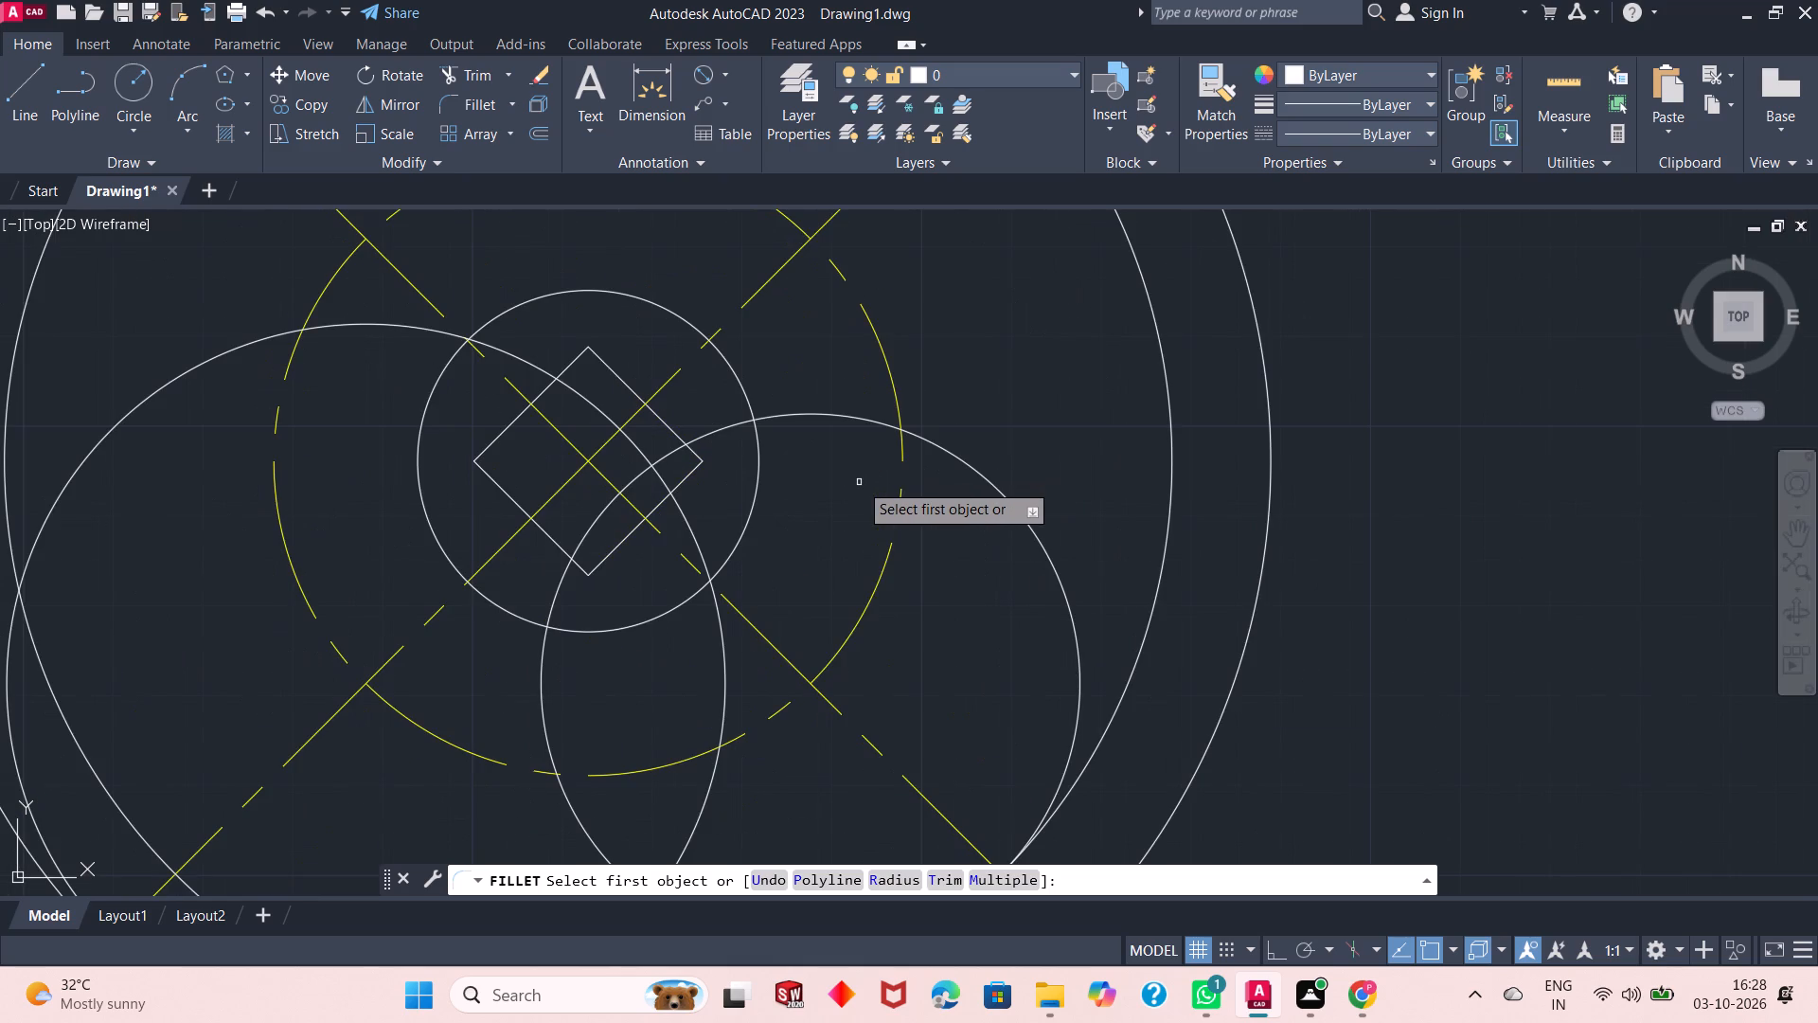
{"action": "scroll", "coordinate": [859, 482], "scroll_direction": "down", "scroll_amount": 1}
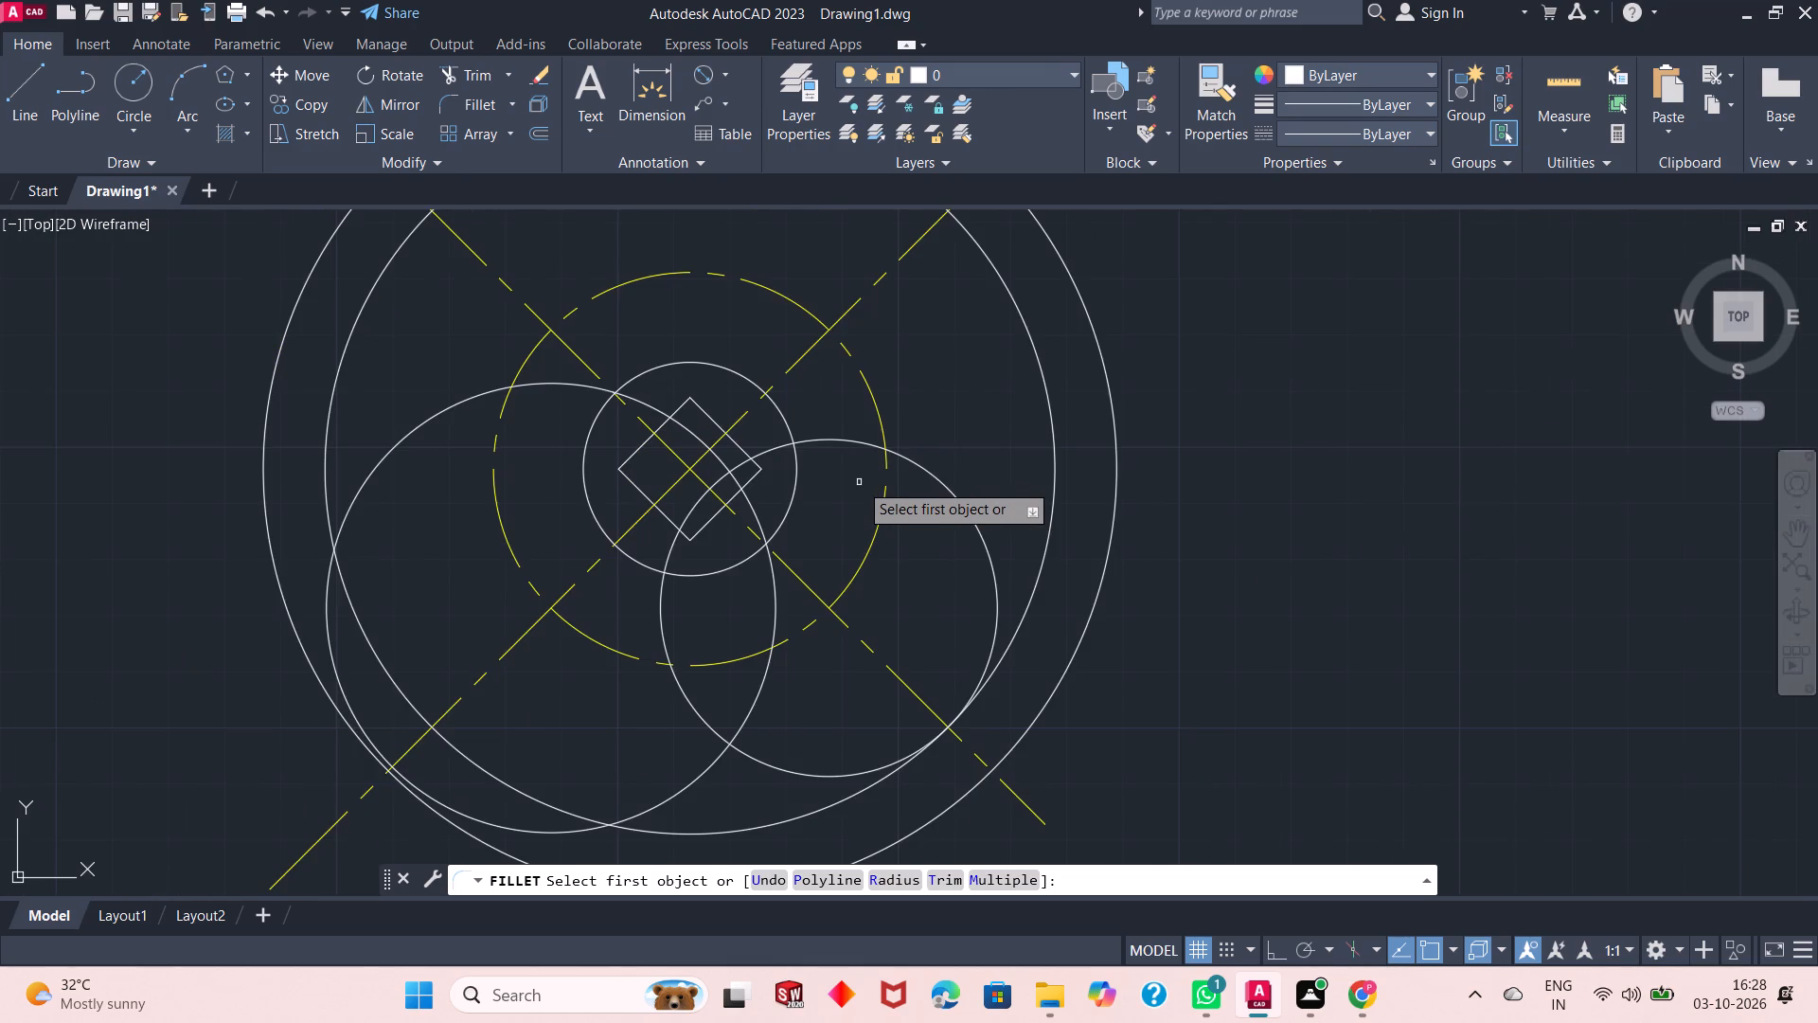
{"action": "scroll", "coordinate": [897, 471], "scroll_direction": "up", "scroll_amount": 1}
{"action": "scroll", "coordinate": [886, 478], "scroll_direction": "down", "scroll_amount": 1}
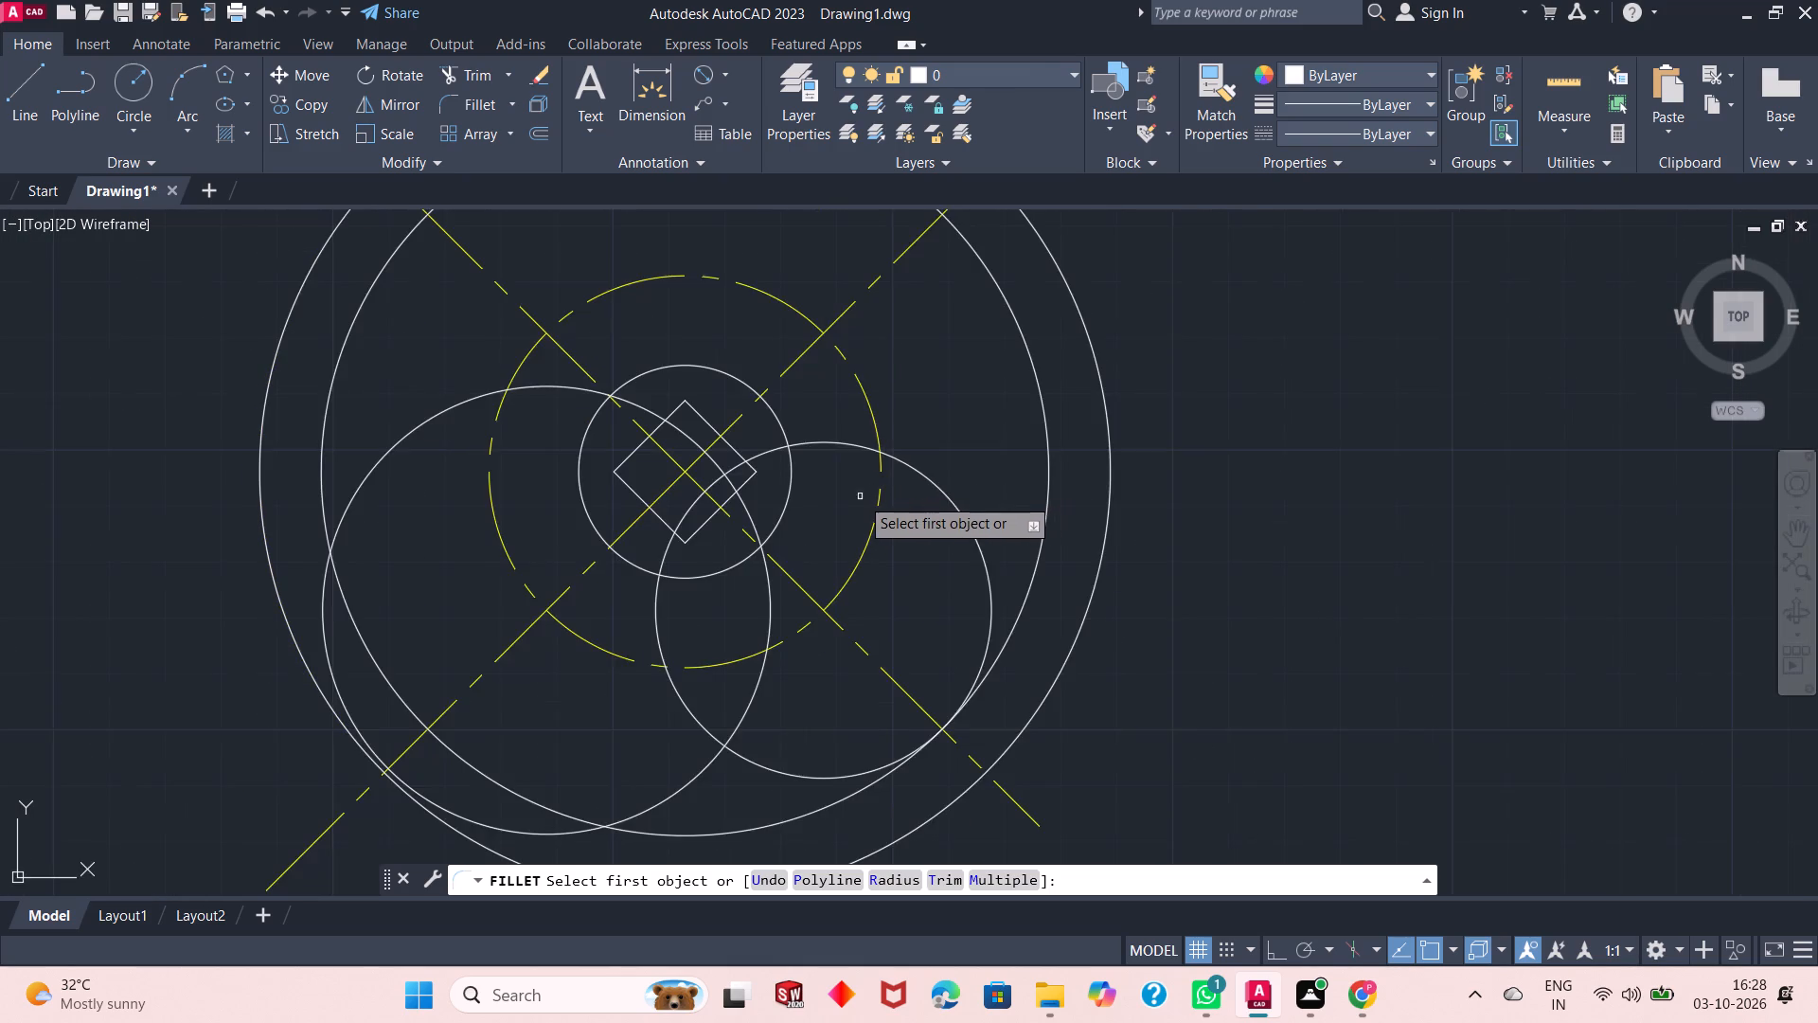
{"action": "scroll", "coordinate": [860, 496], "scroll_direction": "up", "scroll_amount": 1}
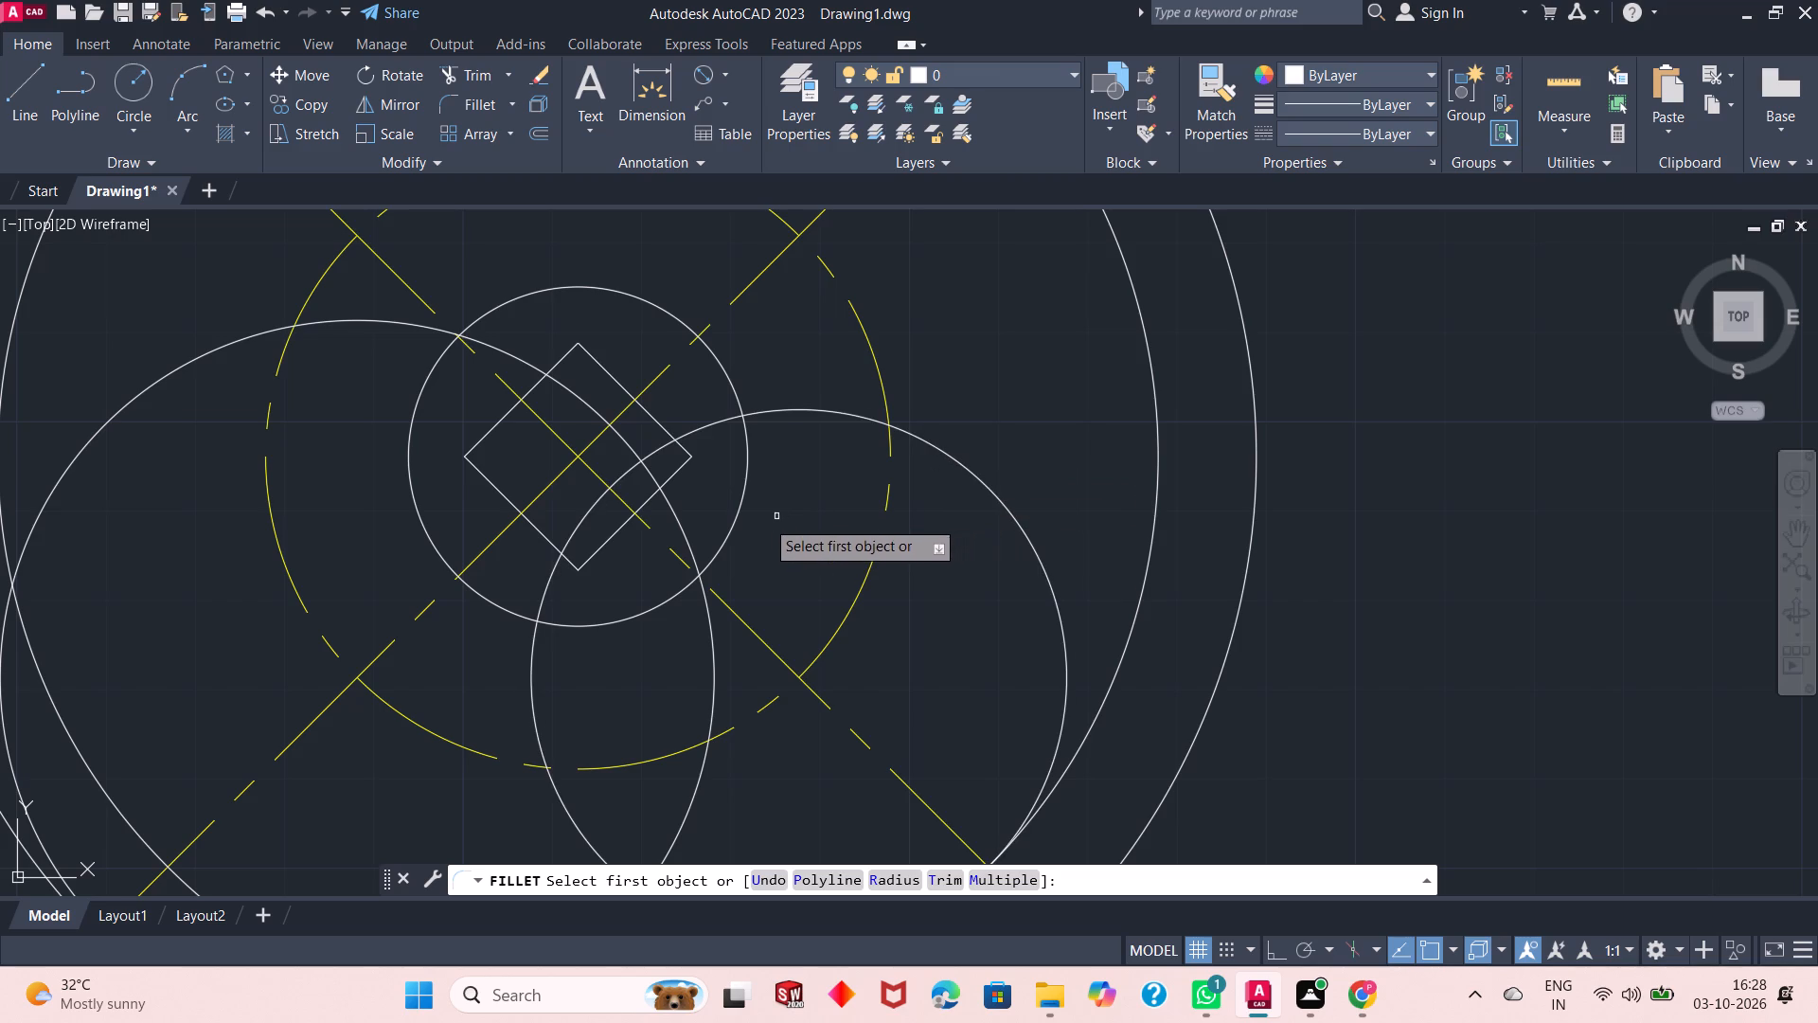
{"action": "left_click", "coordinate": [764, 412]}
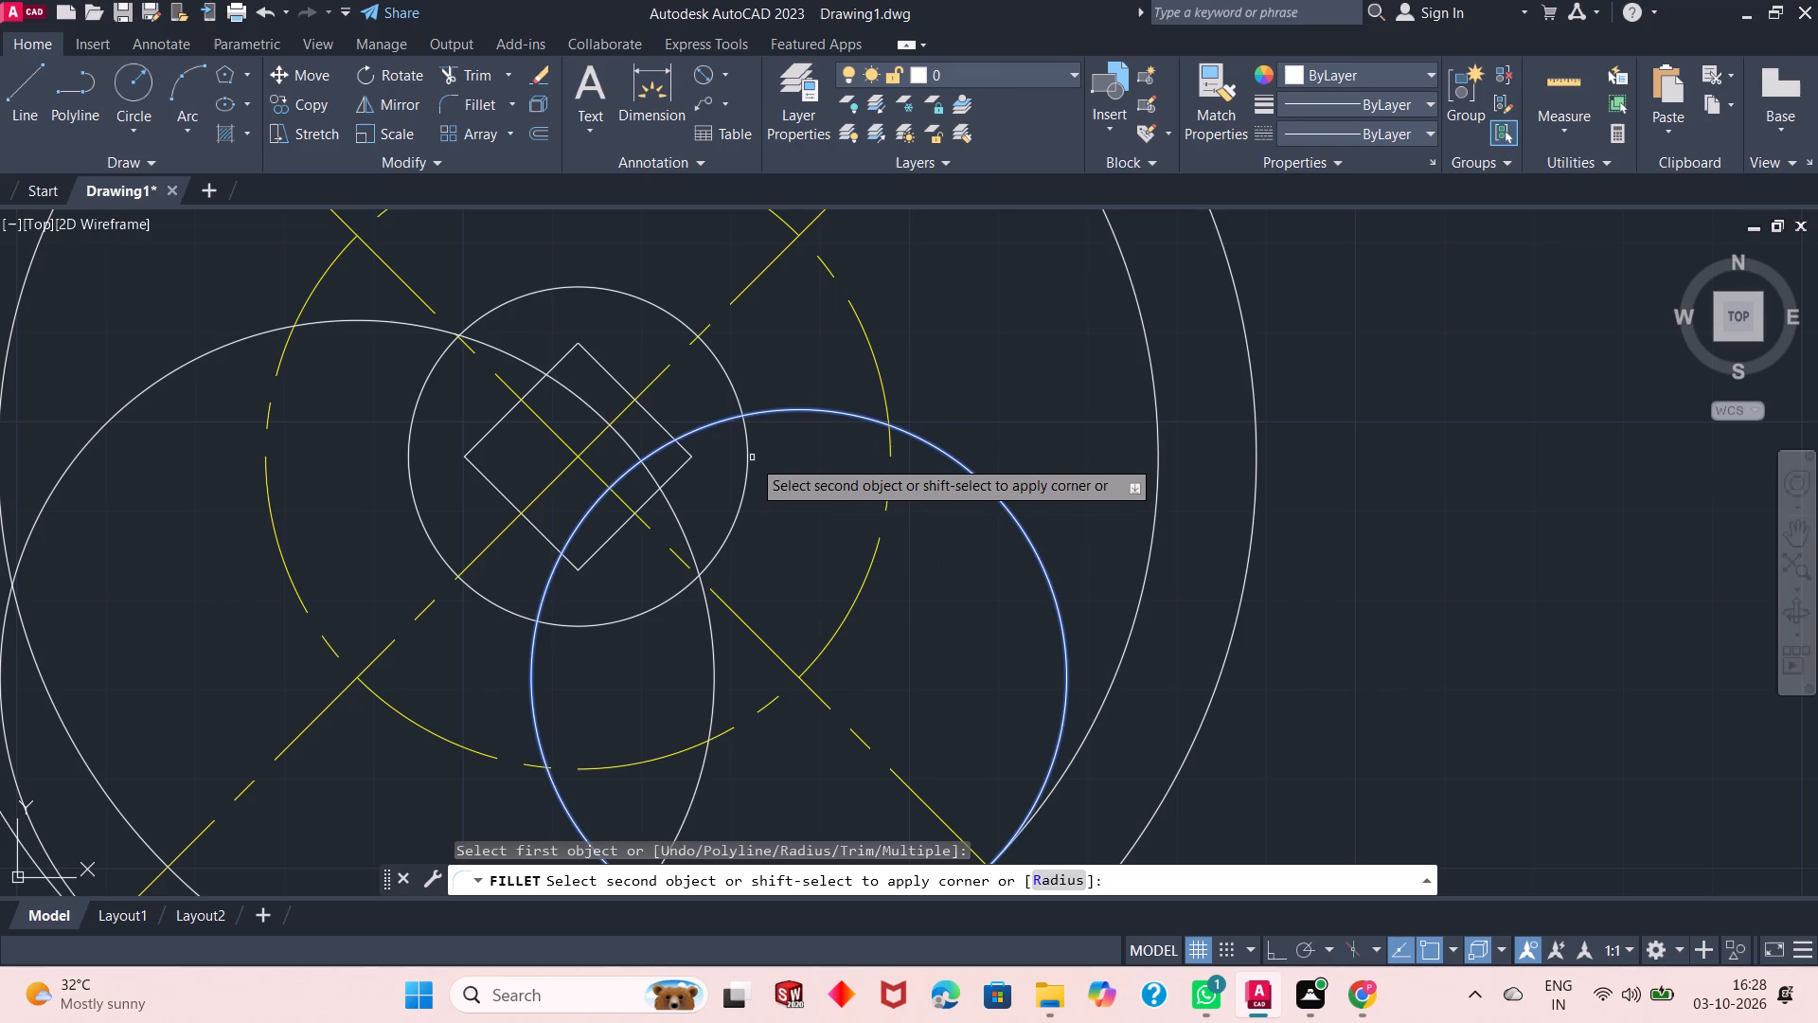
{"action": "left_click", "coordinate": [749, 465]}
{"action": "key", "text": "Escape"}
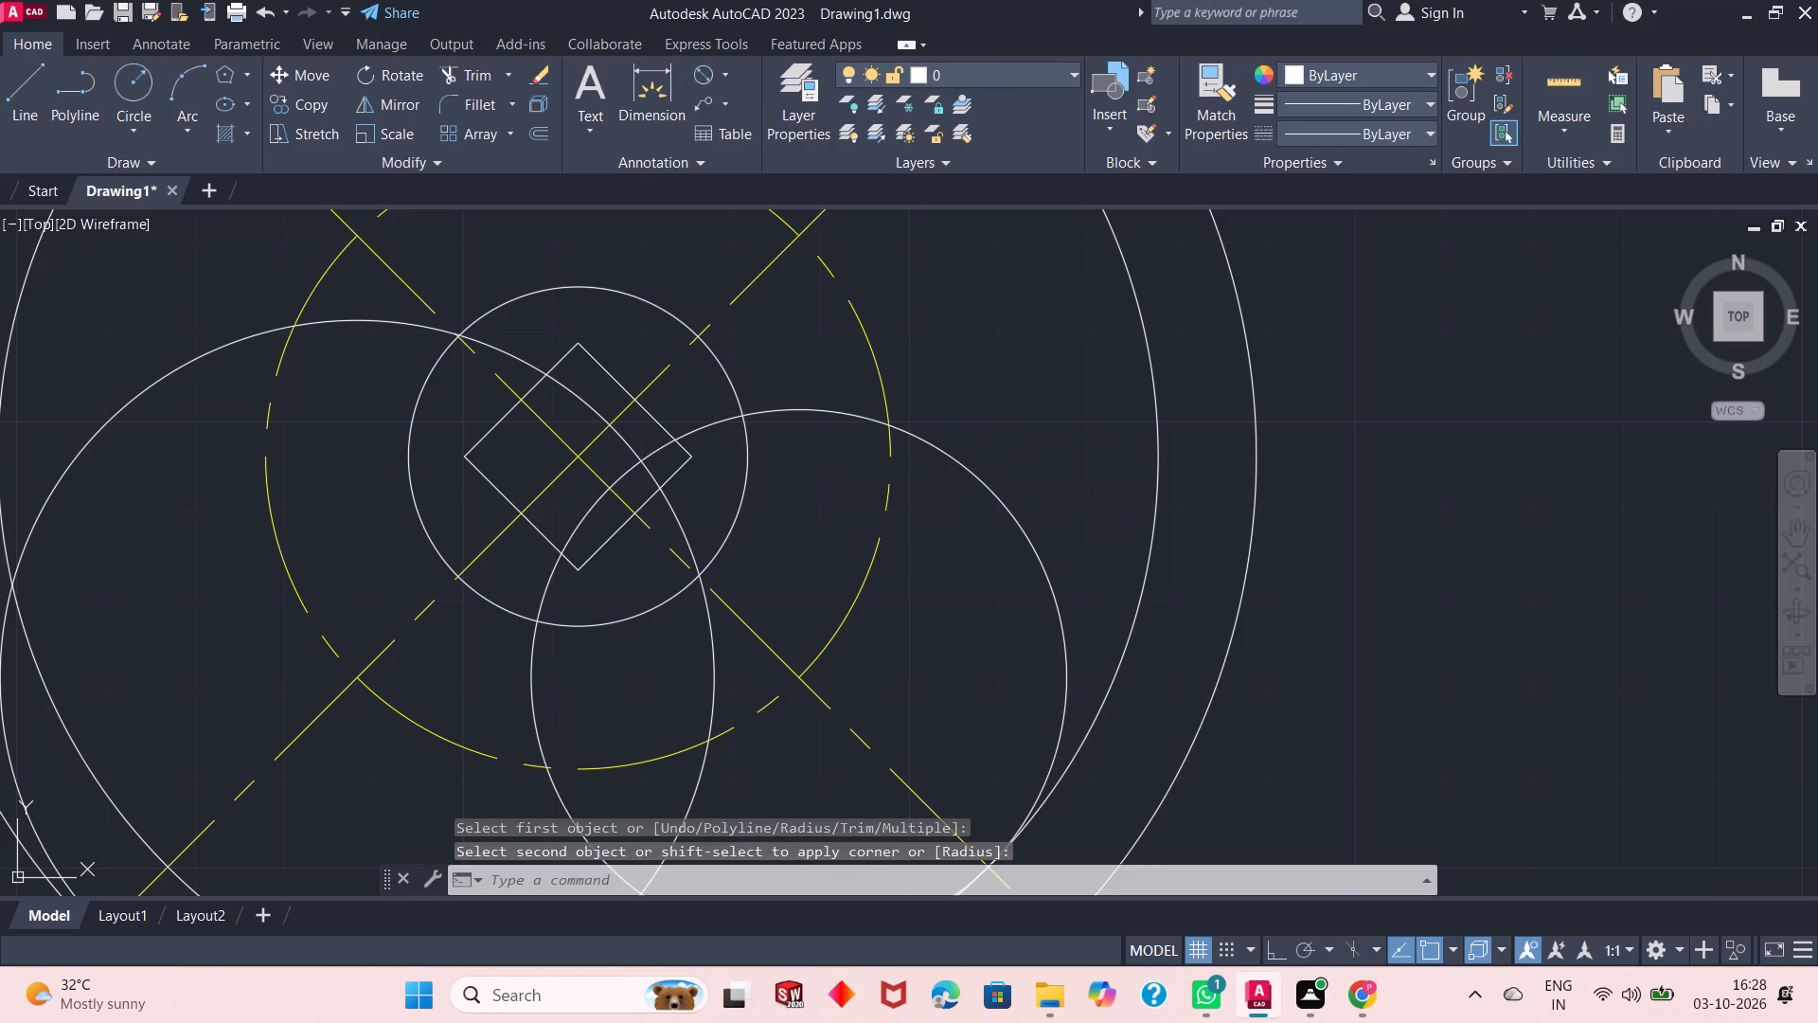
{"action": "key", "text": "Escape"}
Fillet the radius 30 circle to the small central circle with radius 5, at their upper right crossing.
{"action": "left_click", "coordinate": [446, 102]}
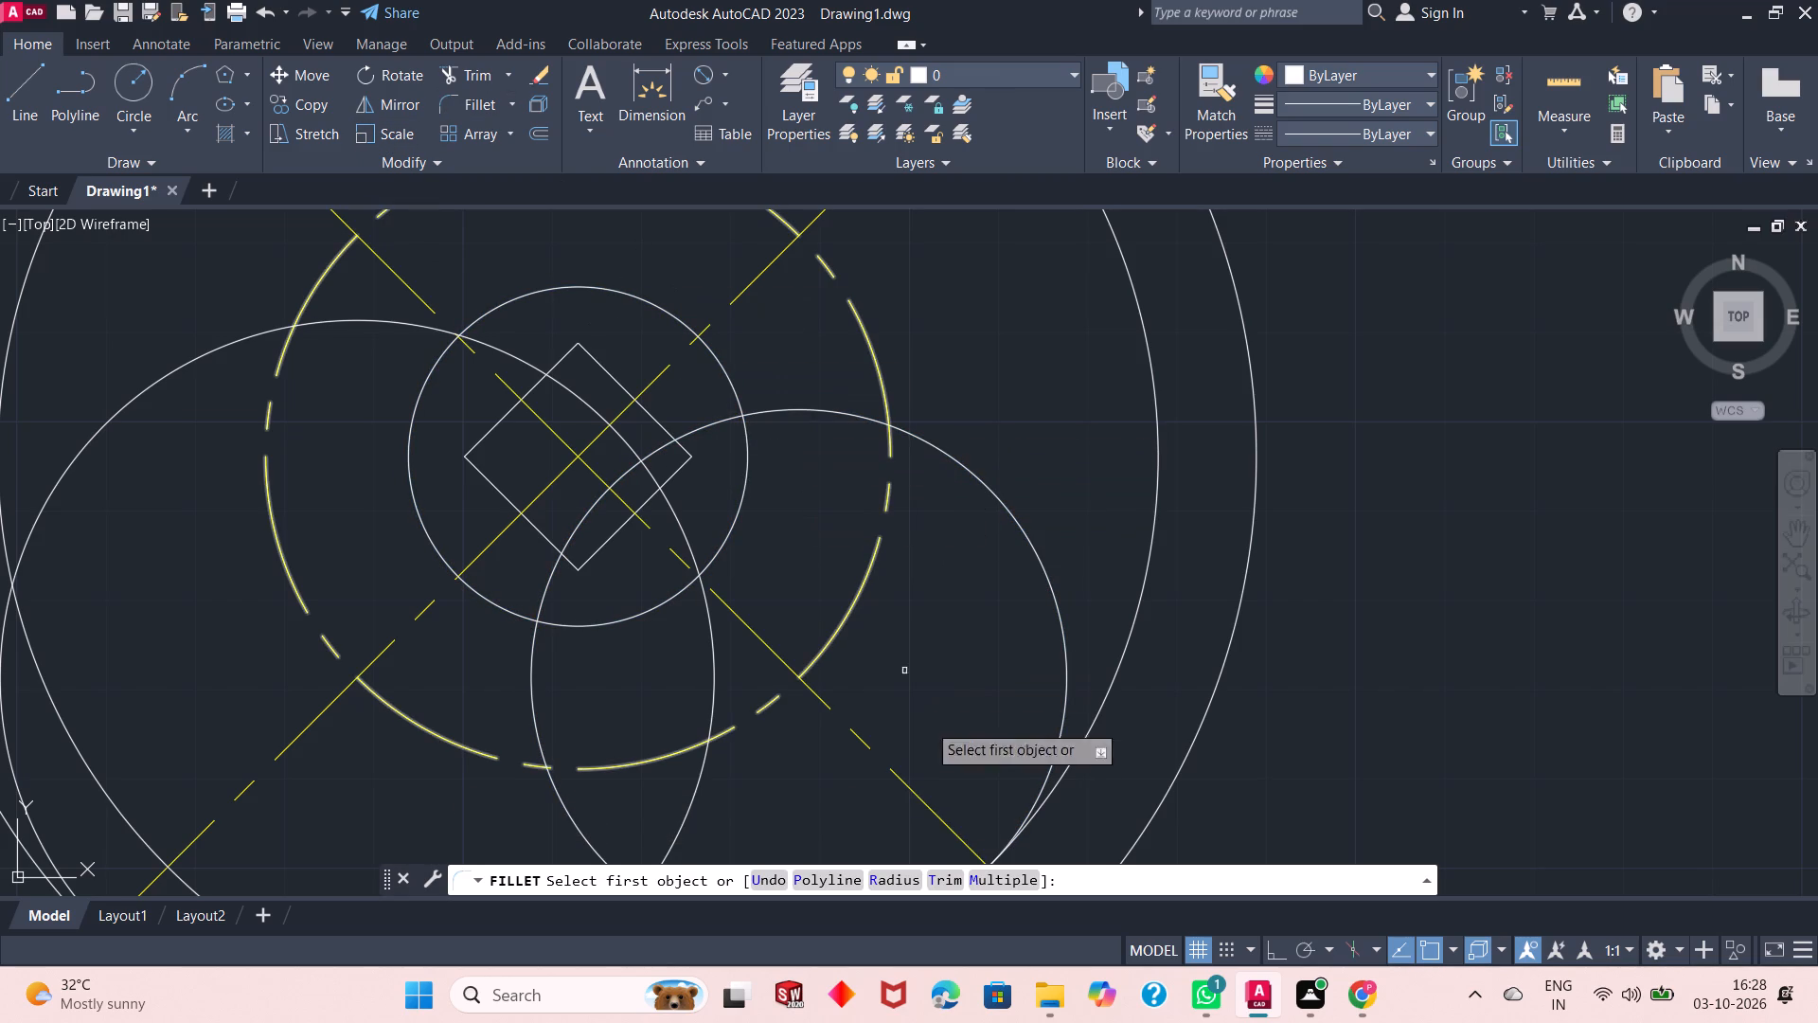
{"action": "left_click", "coordinate": [894, 881]}
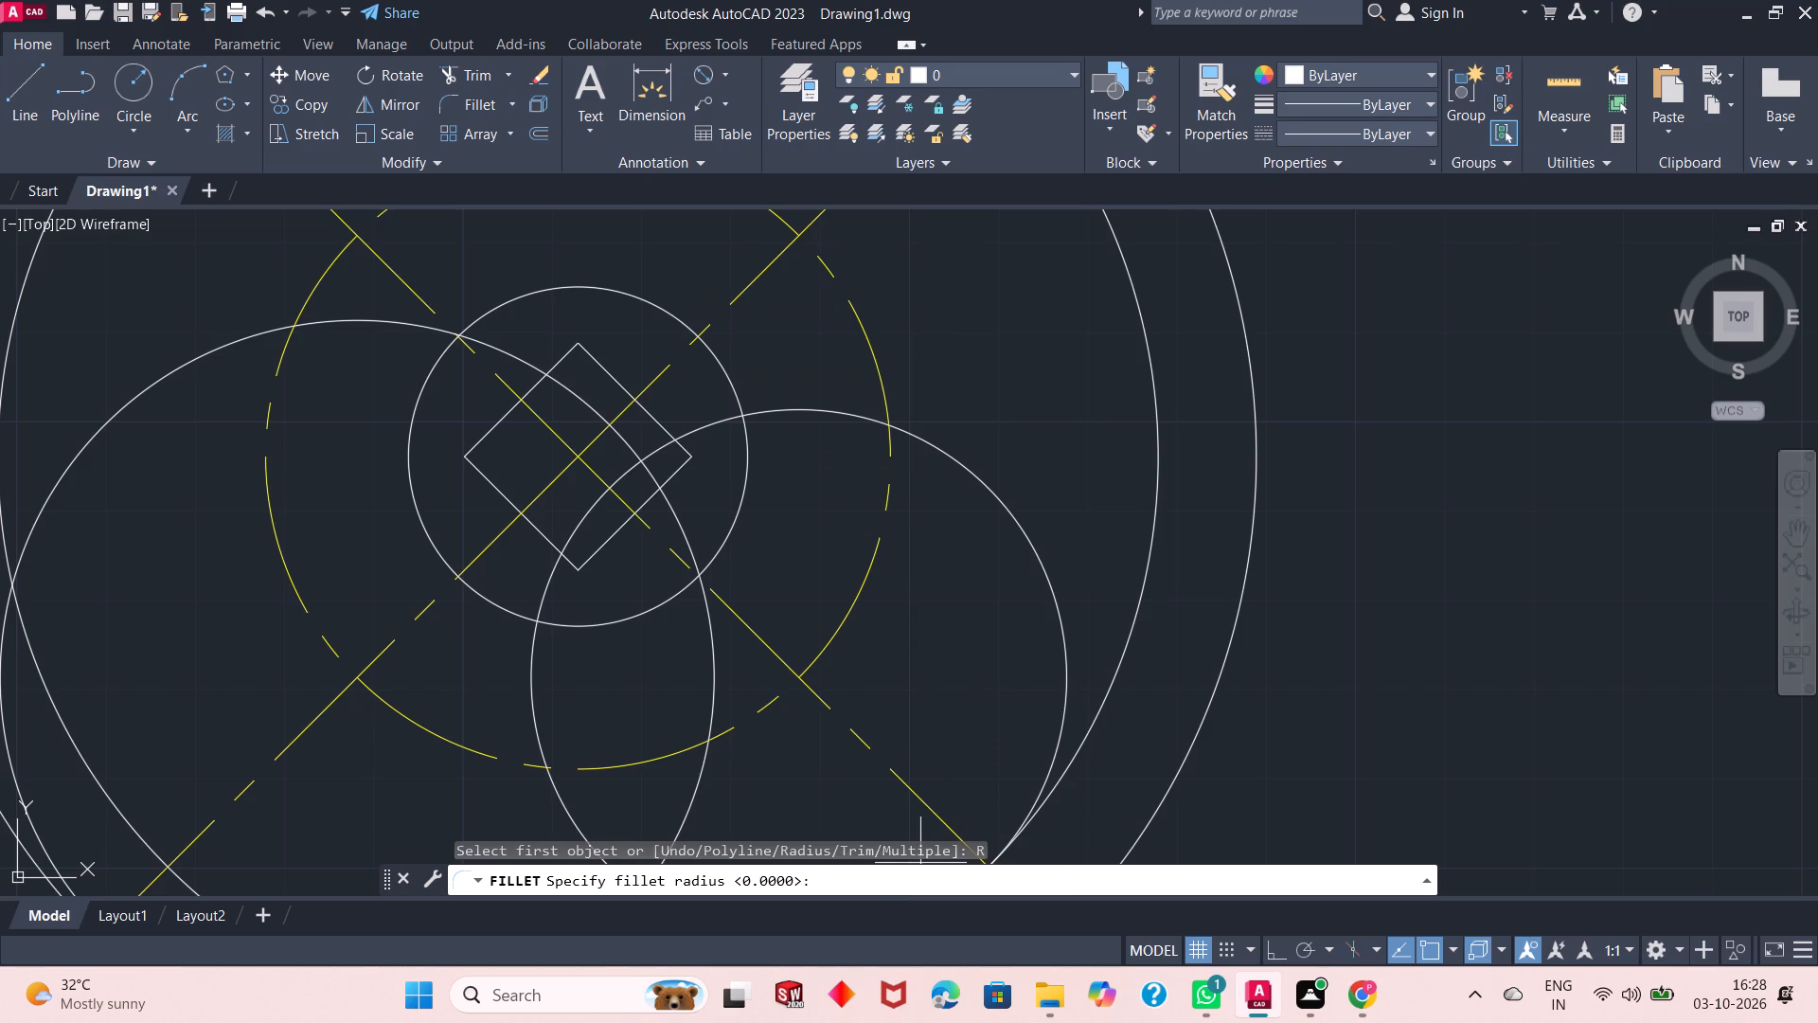
{"action": "key", "text": "5"}
{"action": "key", "text": "Return"}
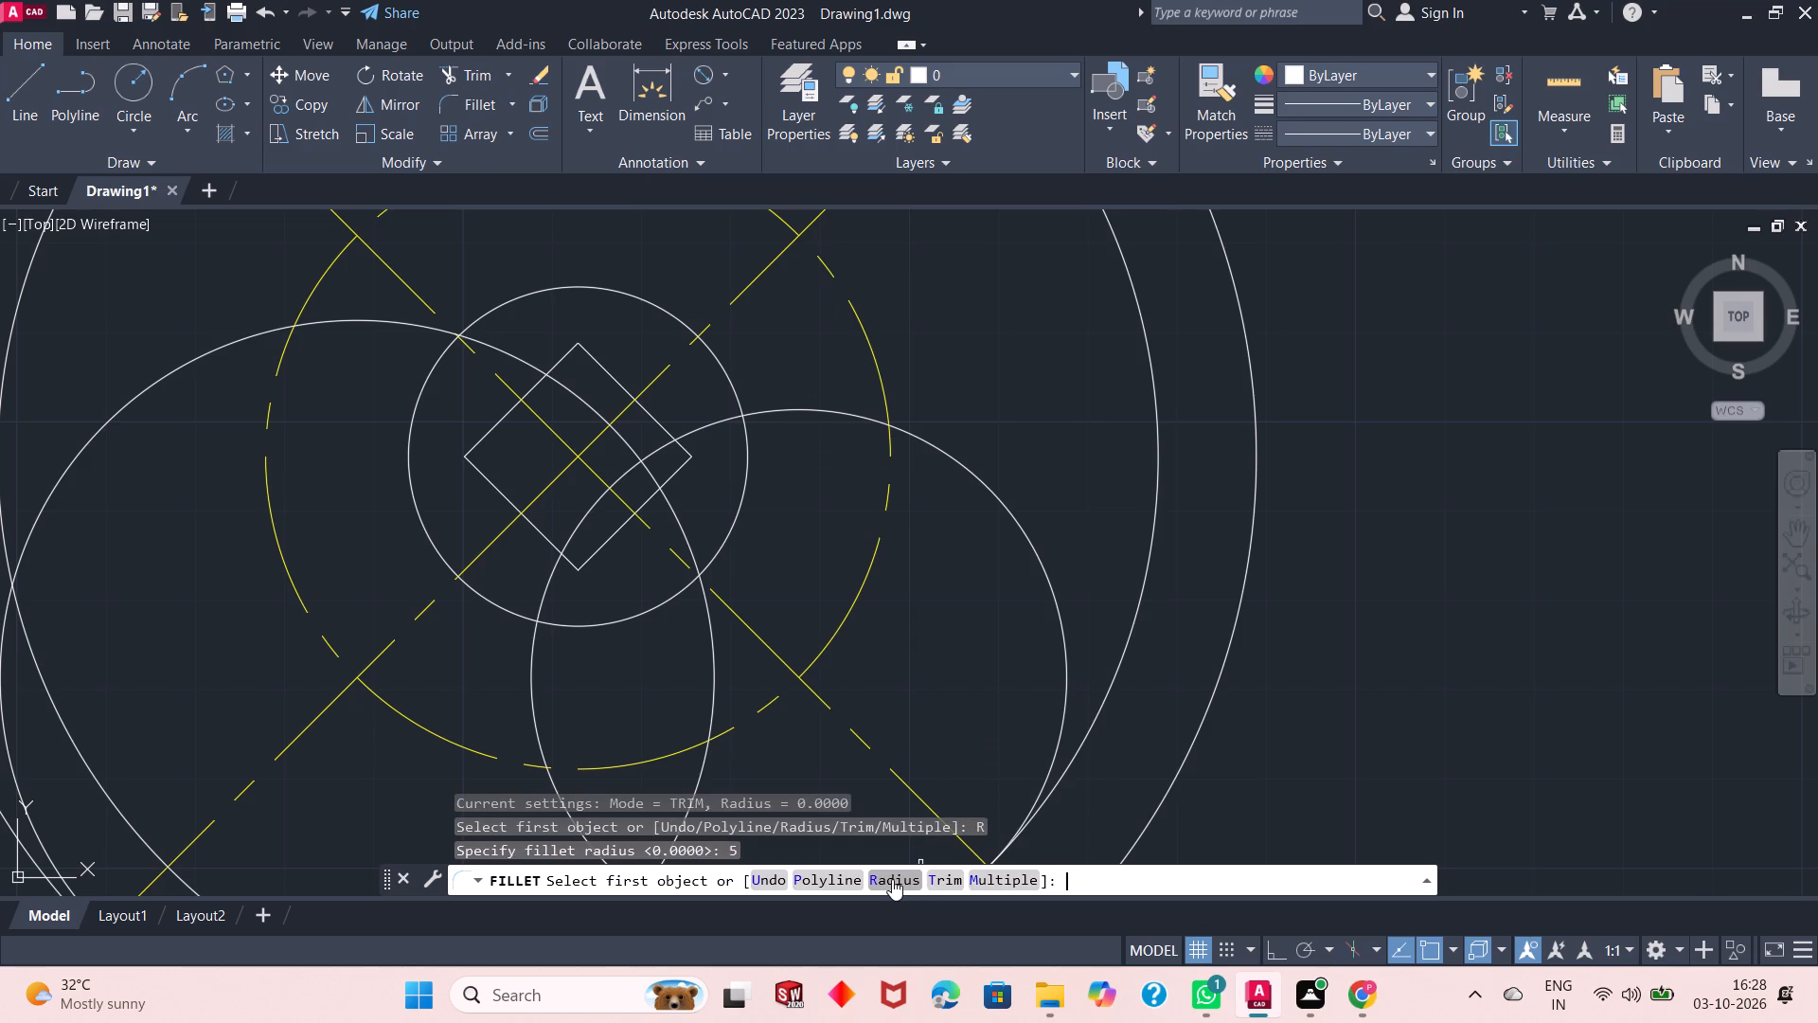
{"action": "left_click", "coordinate": [771, 411]}
{"action": "left_click", "coordinate": [748, 457]}
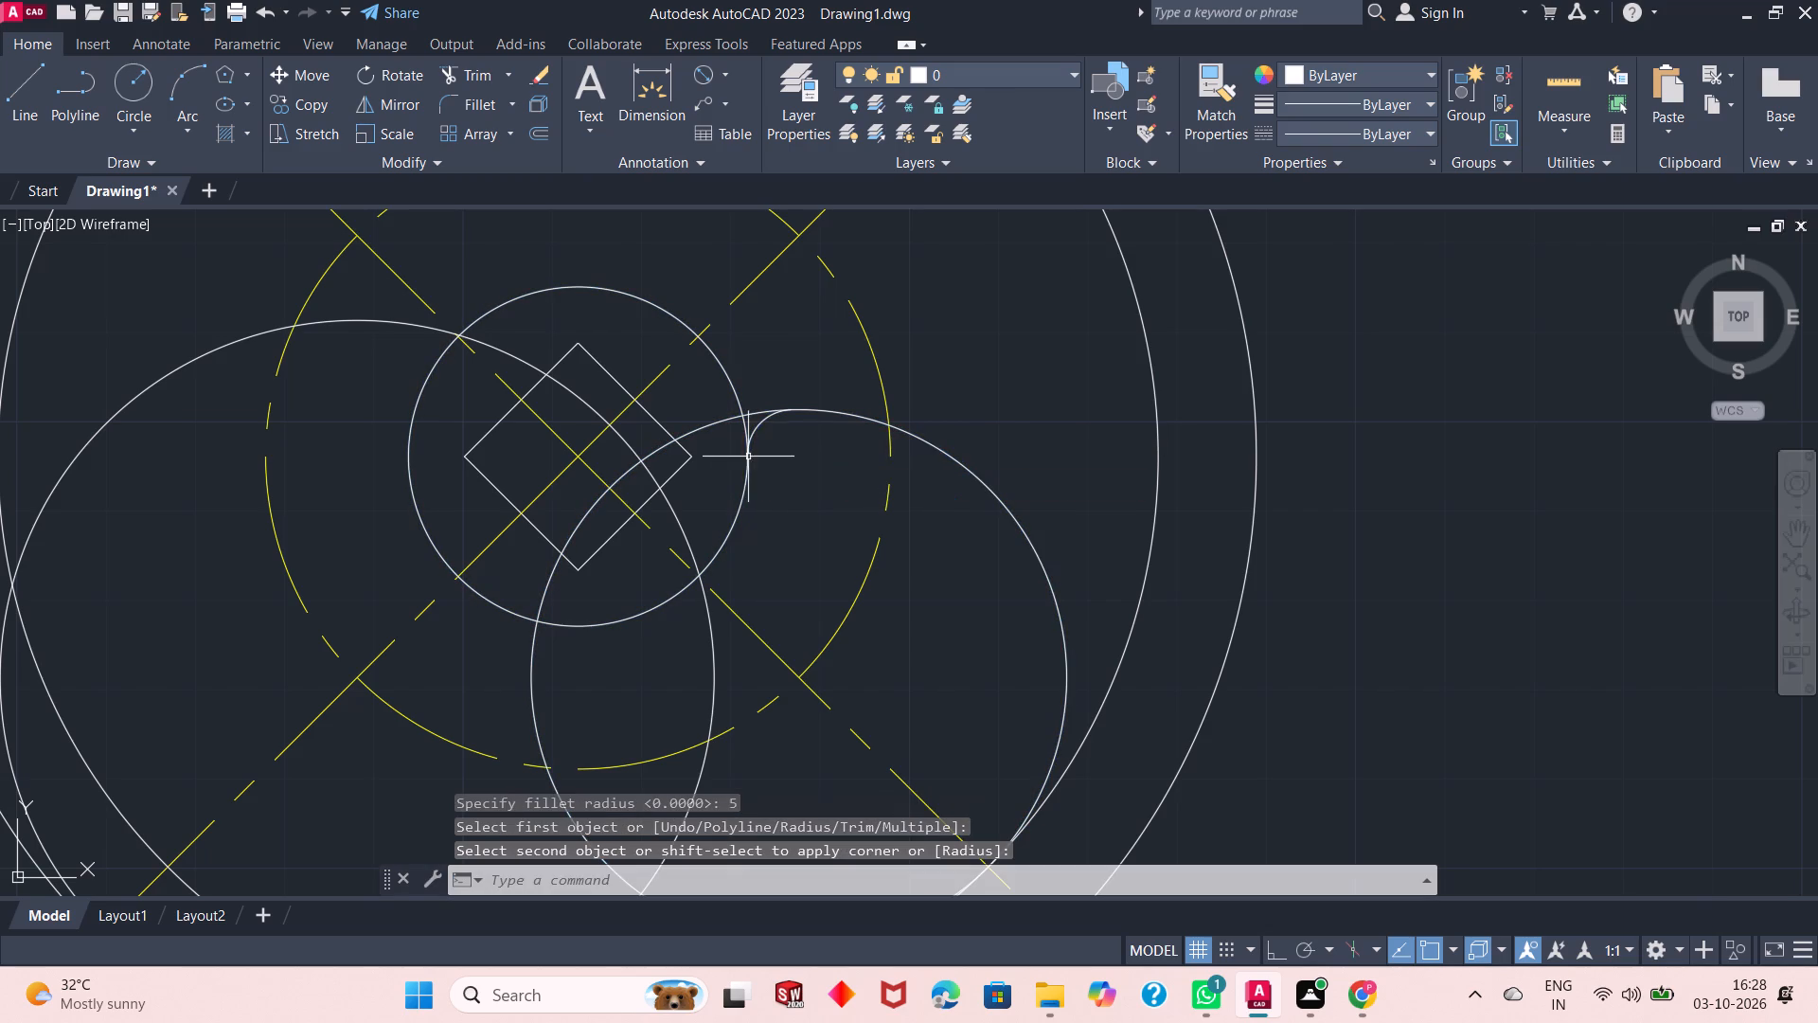
Fillet the radius 40 circle to the small central circle with radius 5, at their lower right crossing.
{"action": "key", "text": "Return"}
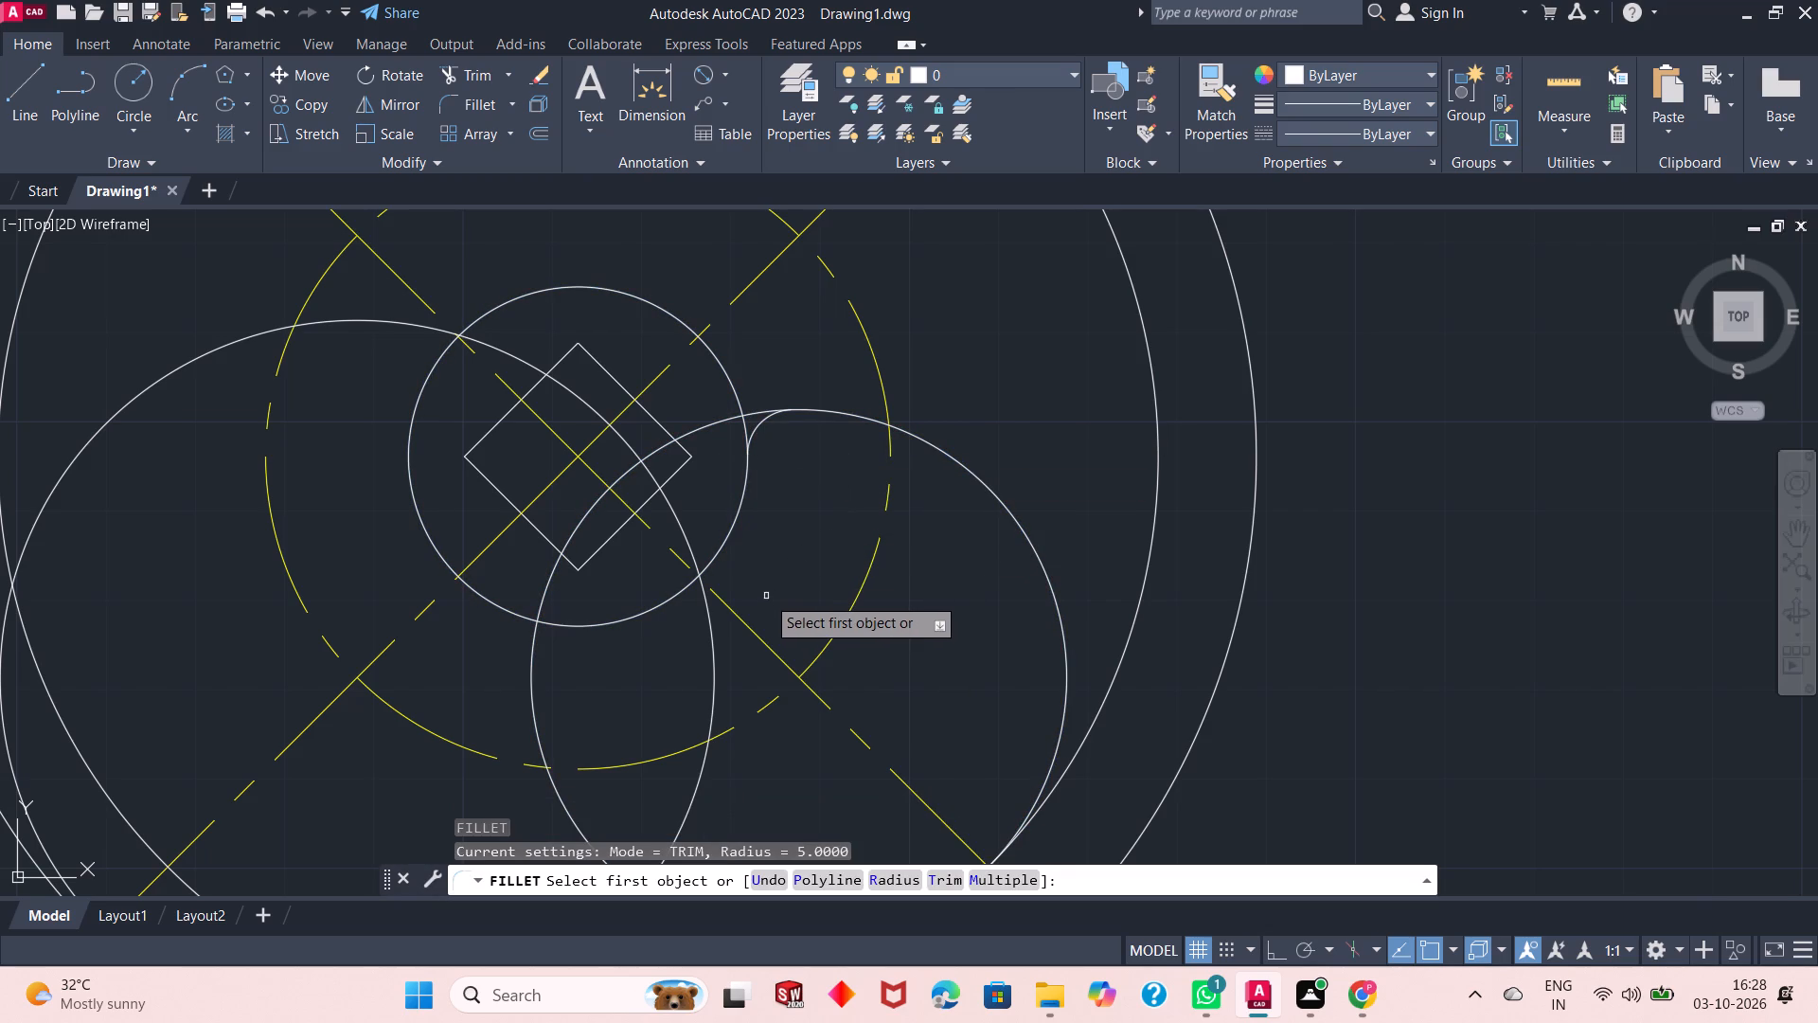
{"action": "left_click", "coordinate": [708, 626]}
{"action": "left_click", "coordinate": [710, 564]}
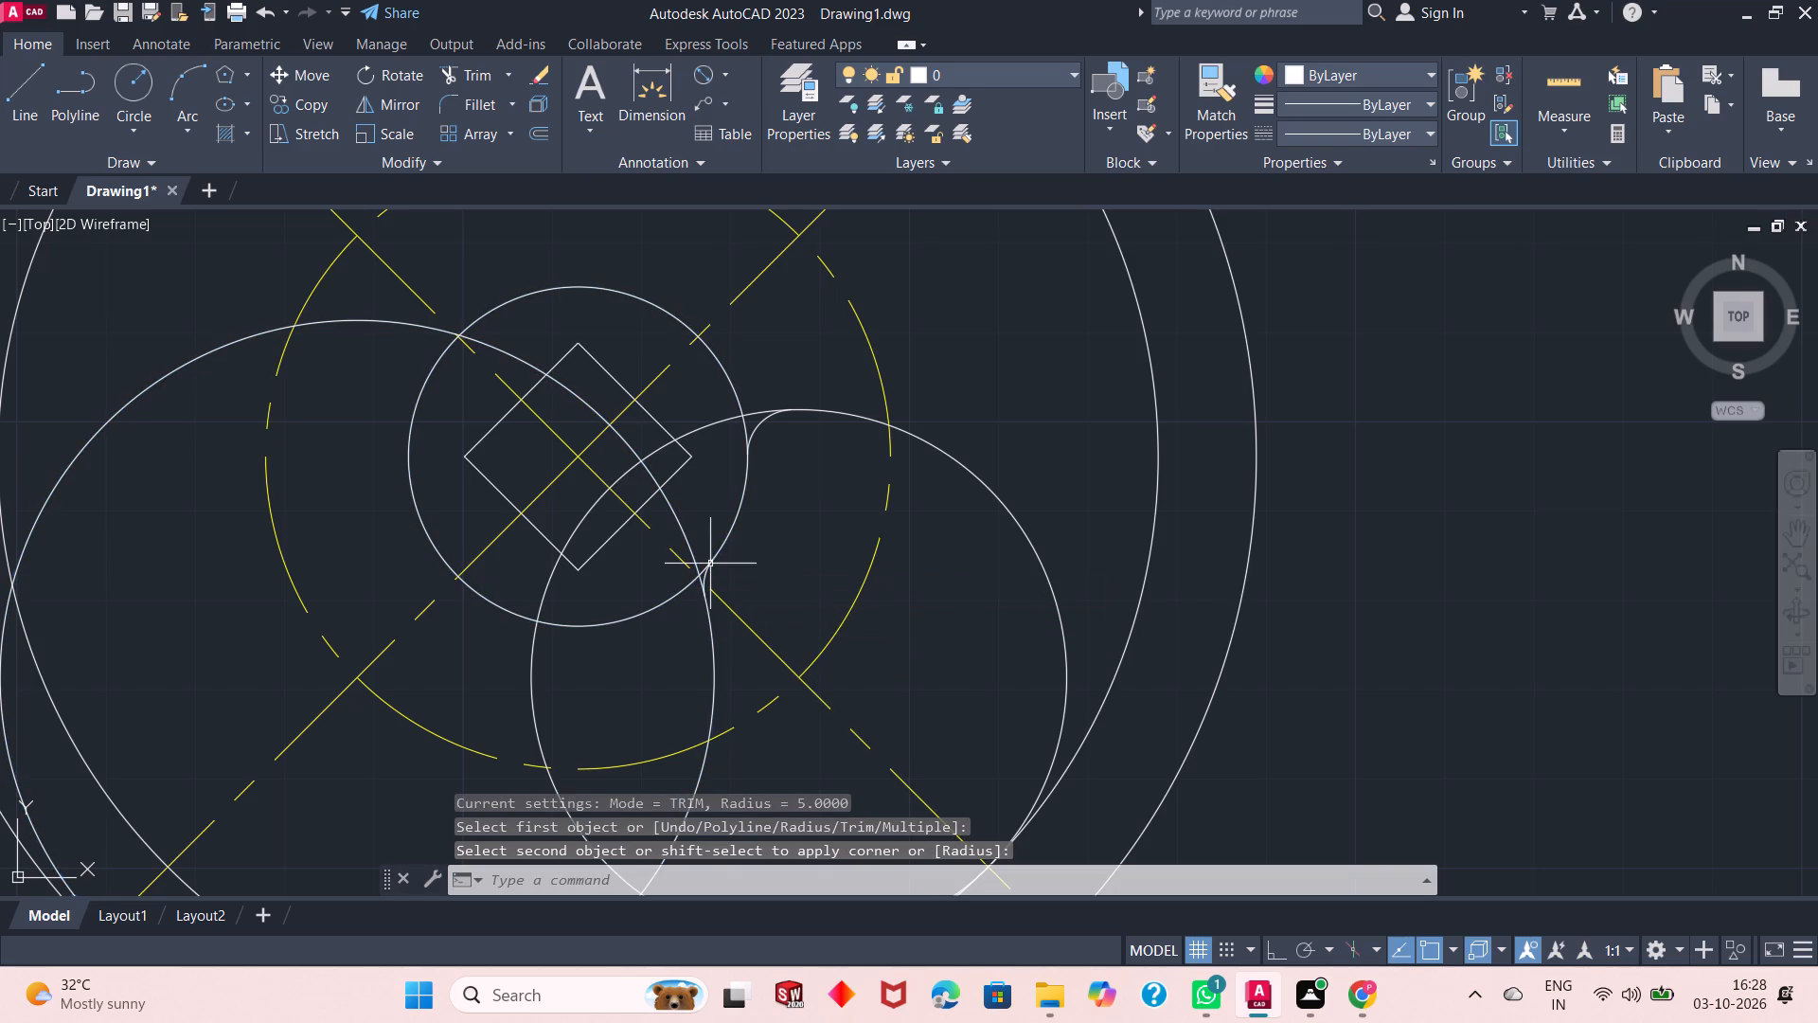
Fillet the radius 40 circle to the inner of the two large concentric circles with radius 5, near the bottom of the part.
{"action": "scroll", "coordinate": [793, 545], "scroll_direction": "down", "scroll_amount": 1}
{"action": "scroll", "coordinate": [777, 575], "scroll_direction": "up", "scroll_amount": 1}
{"action": "scroll", "coordinate": [777, 575], "scroll_direction": "down", "scroll_amount": 2}
{"action": "scroll", "coordinate": [764, 611], "scroll_direction": "up", "scroll_amount": 1}
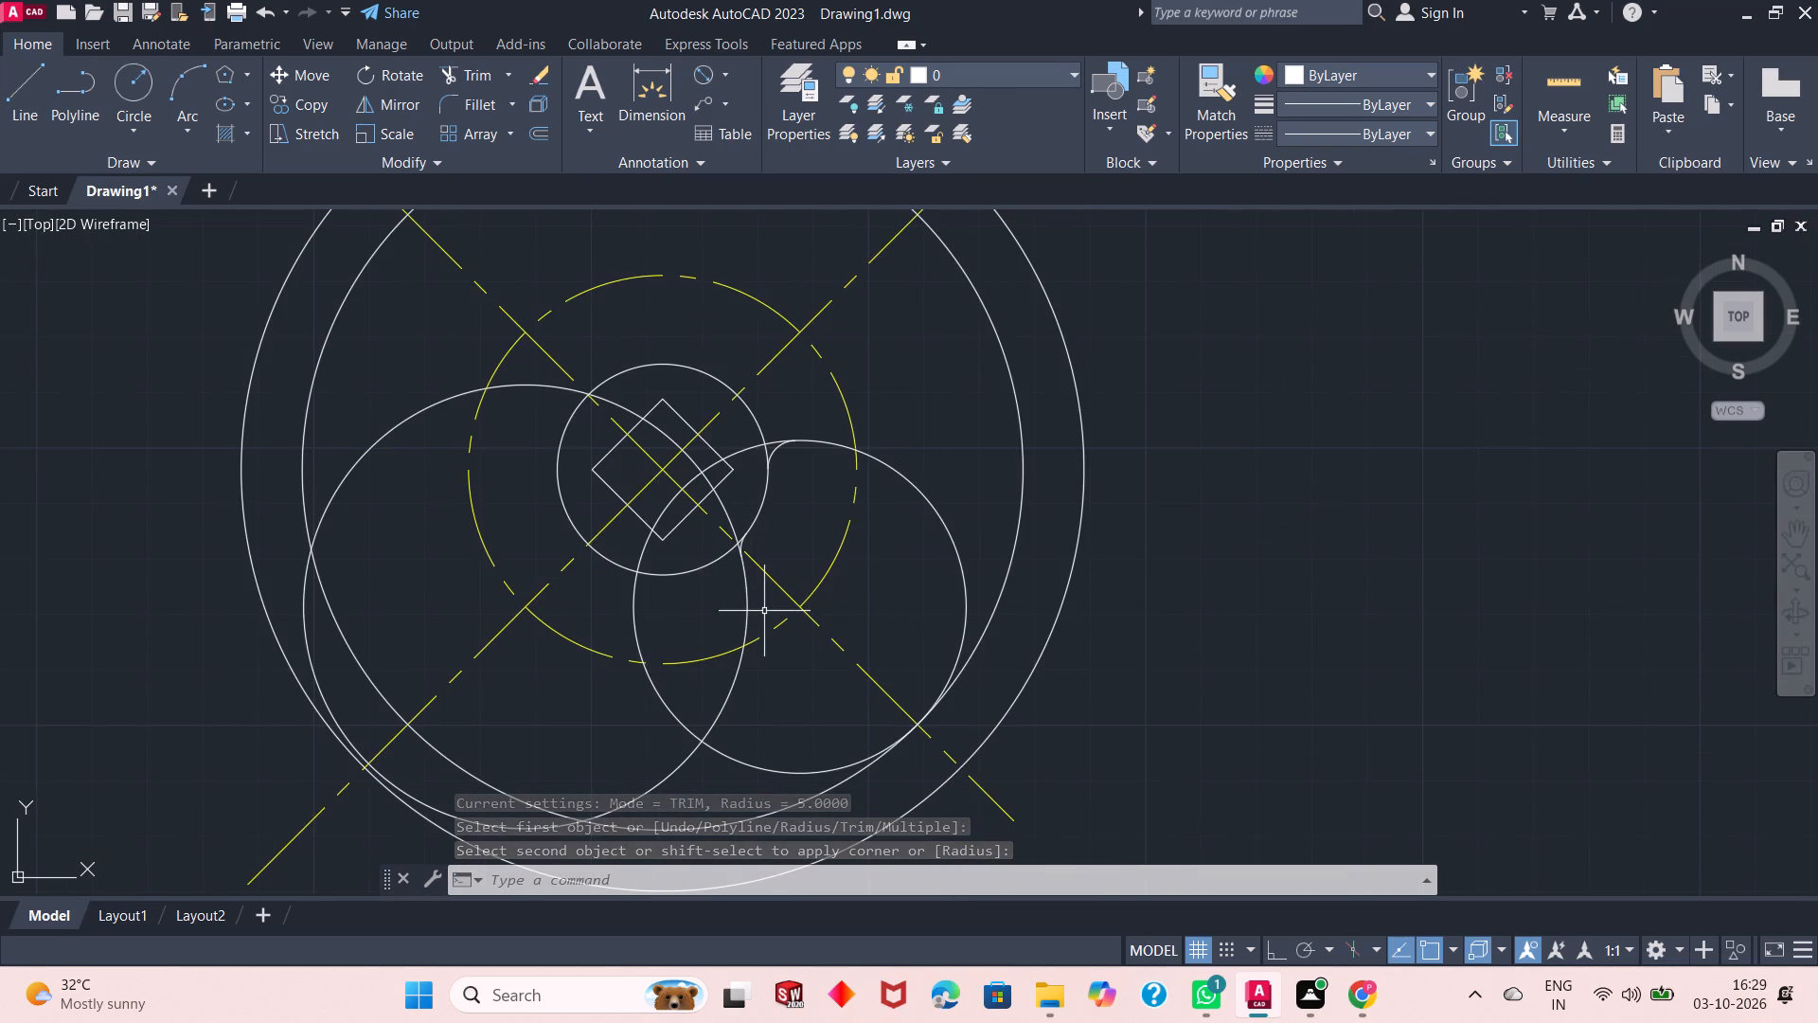
{"action": "scroll", "coordinate": [763, 611], "scroll_direction": "down", "scroll_amount": 1}
{"action": "scroll", "coordinate": [761, 582], "scroll_direction": "up", "scroll_amount": 3}
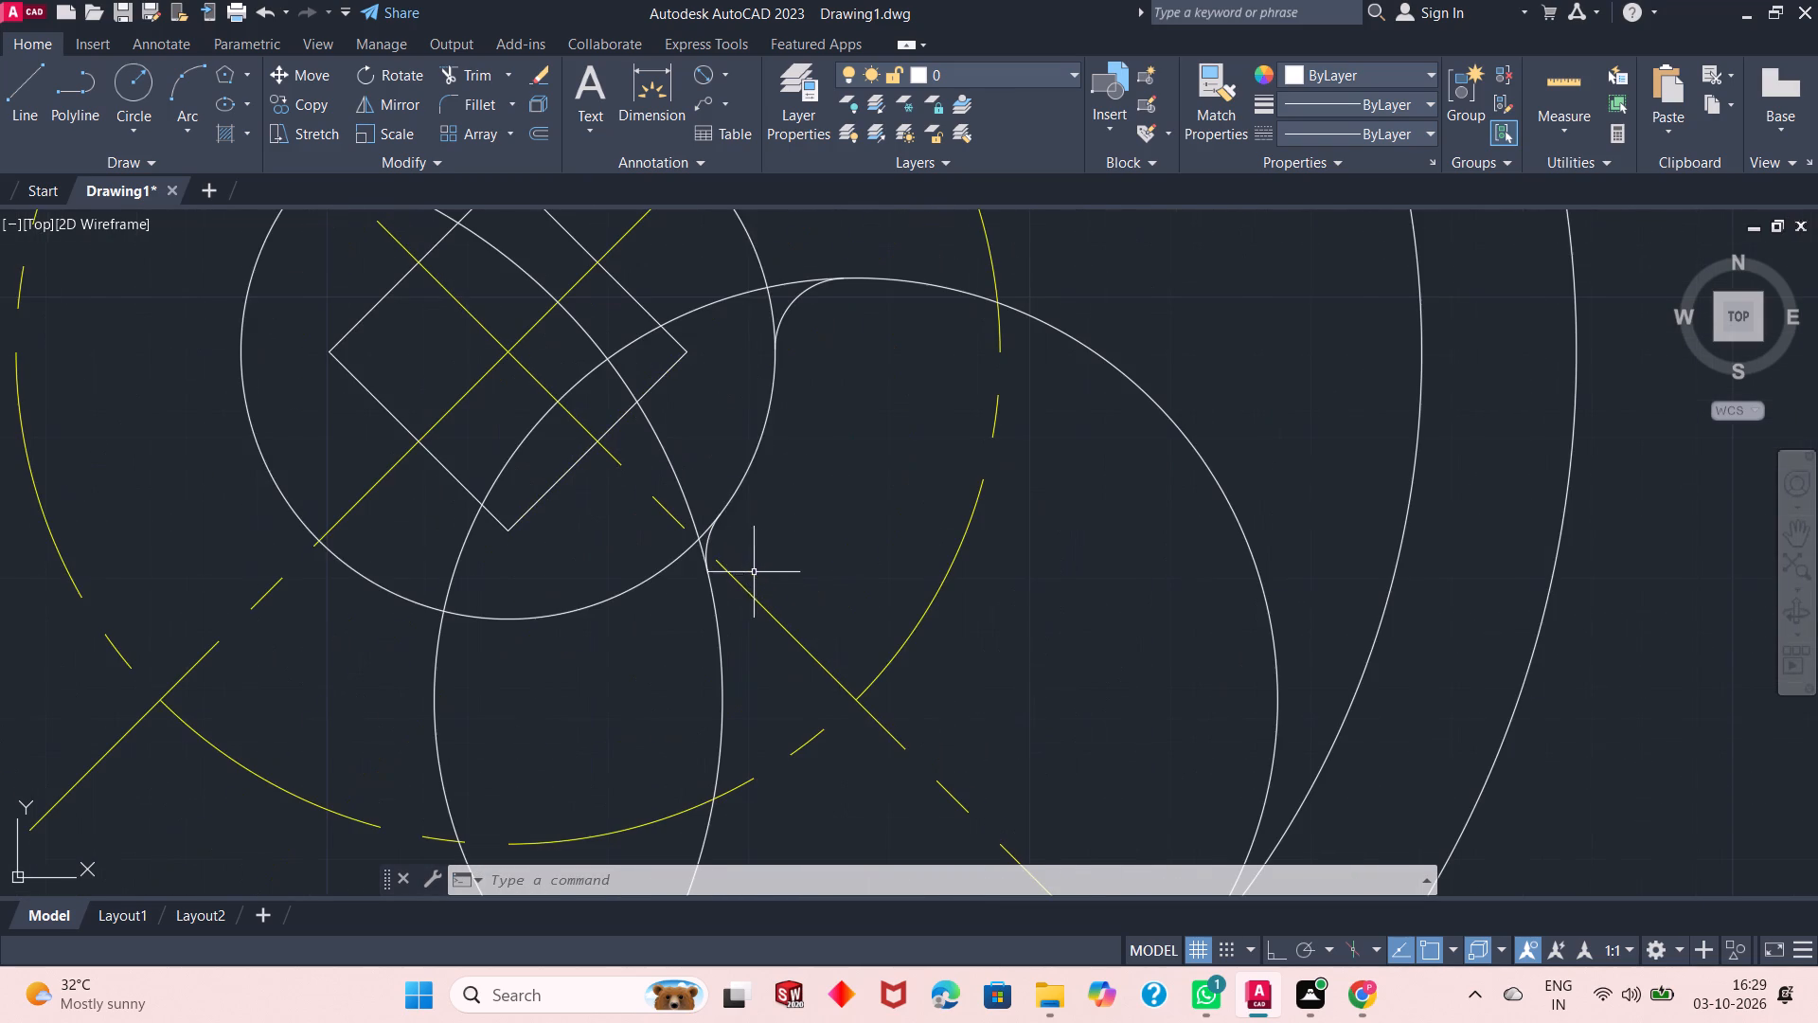
{"action": "scroll", "coordinate": [740, 485], "scroll_direction": "up", "scroll_amount": 1}
{"action": "scroll", "coordinate": [740, 485], "scroll_direction": "down", "scroll_amount": 2}
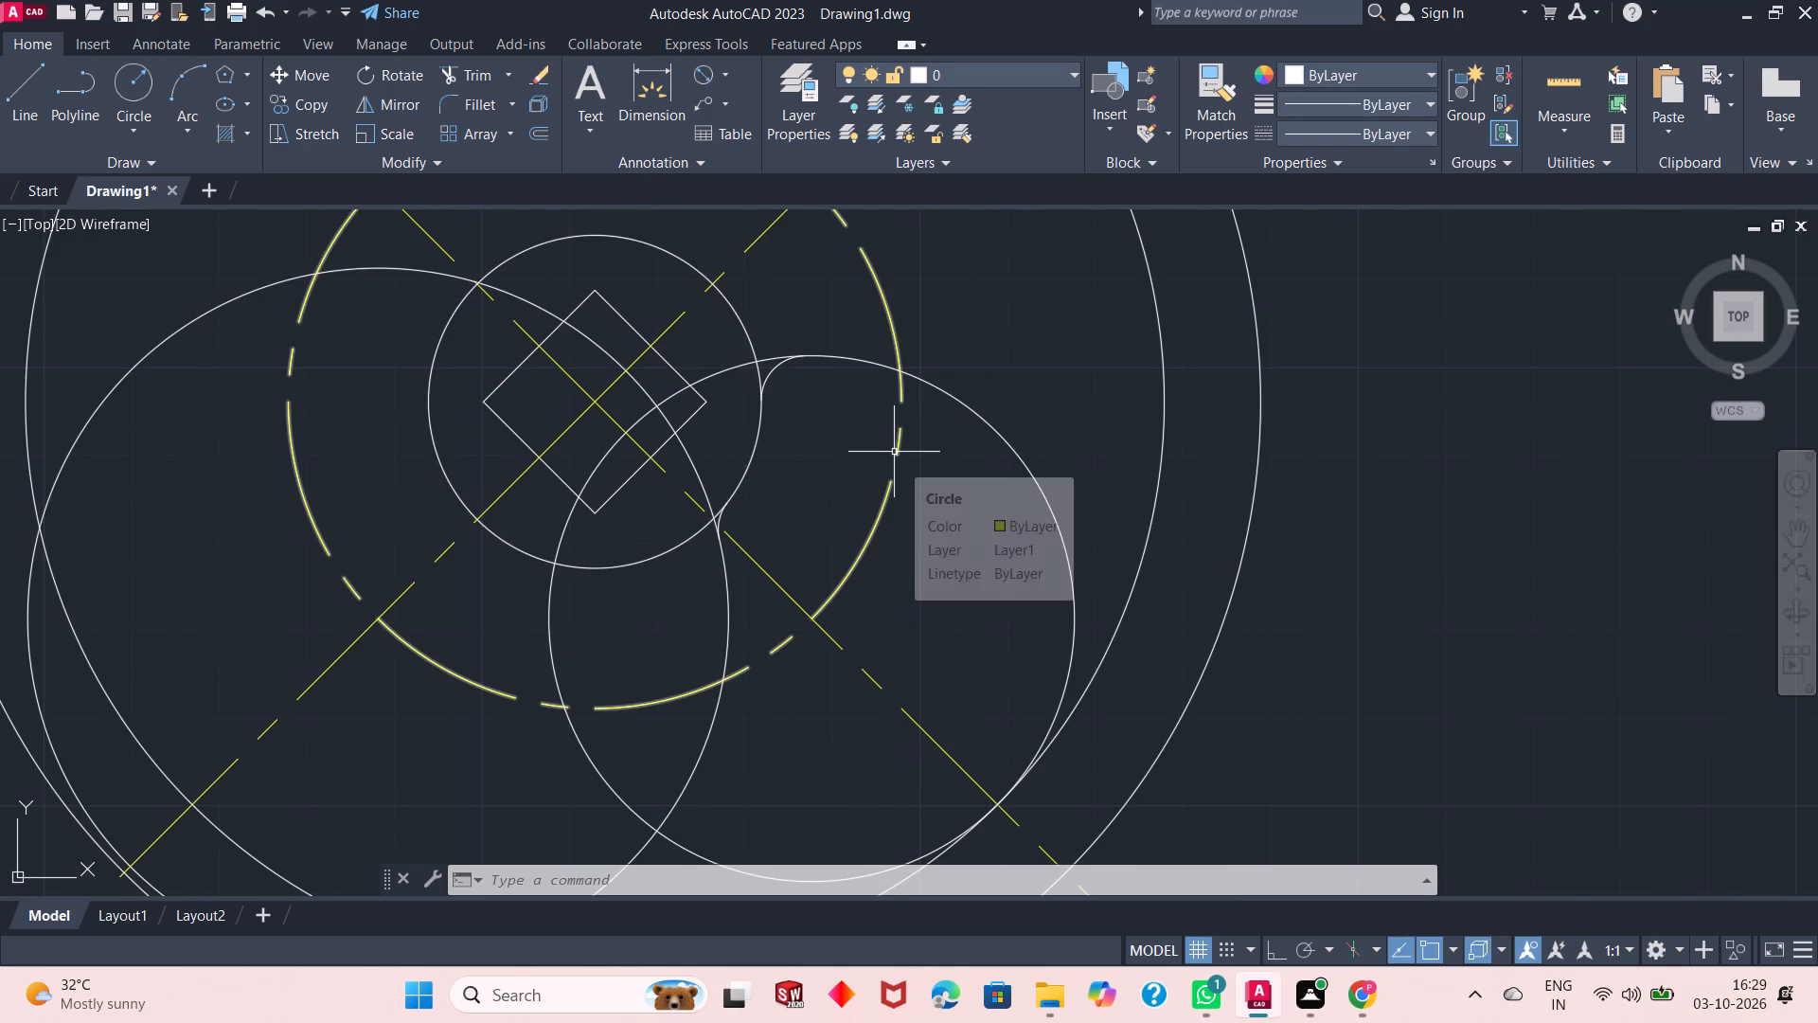
{"action": "scroll", "coordinate": [868, 417], "scroll_direction": "down", "scroll_amount": 1}
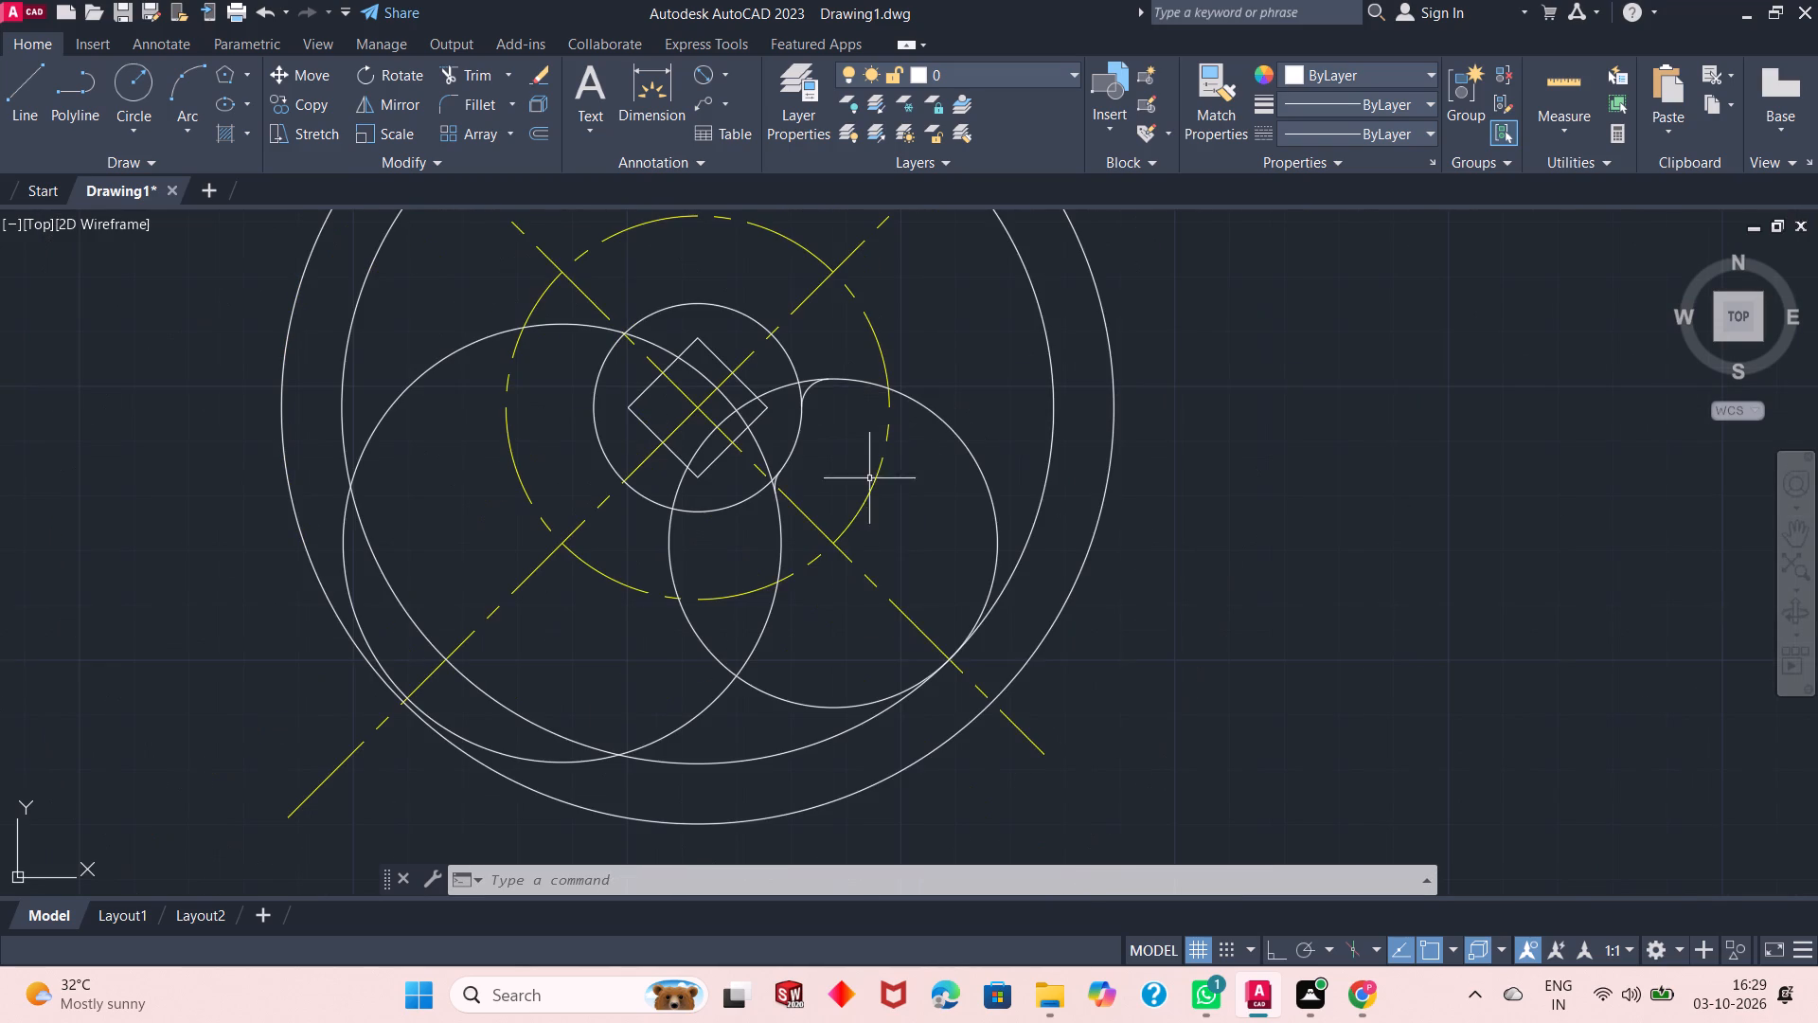
{"action": "left_click", "coordinate": [468, 101]}
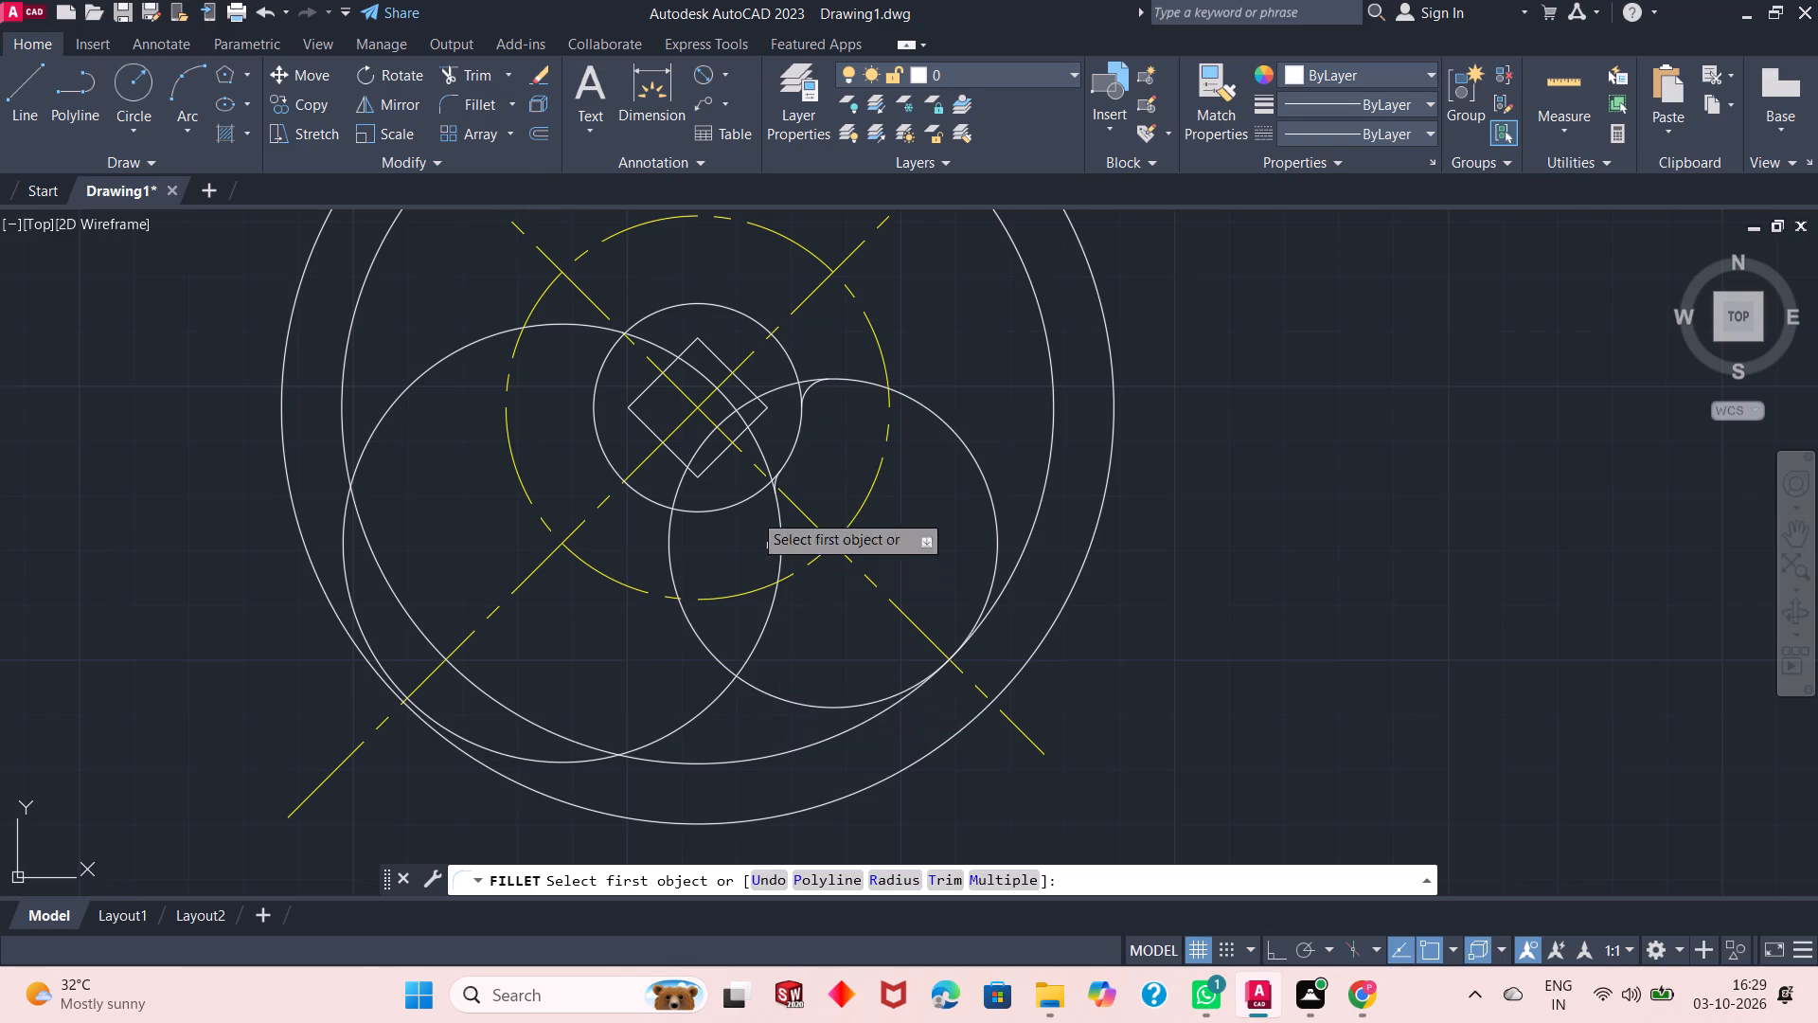
{"action": "left_click", "coordinate": [680, 729]}
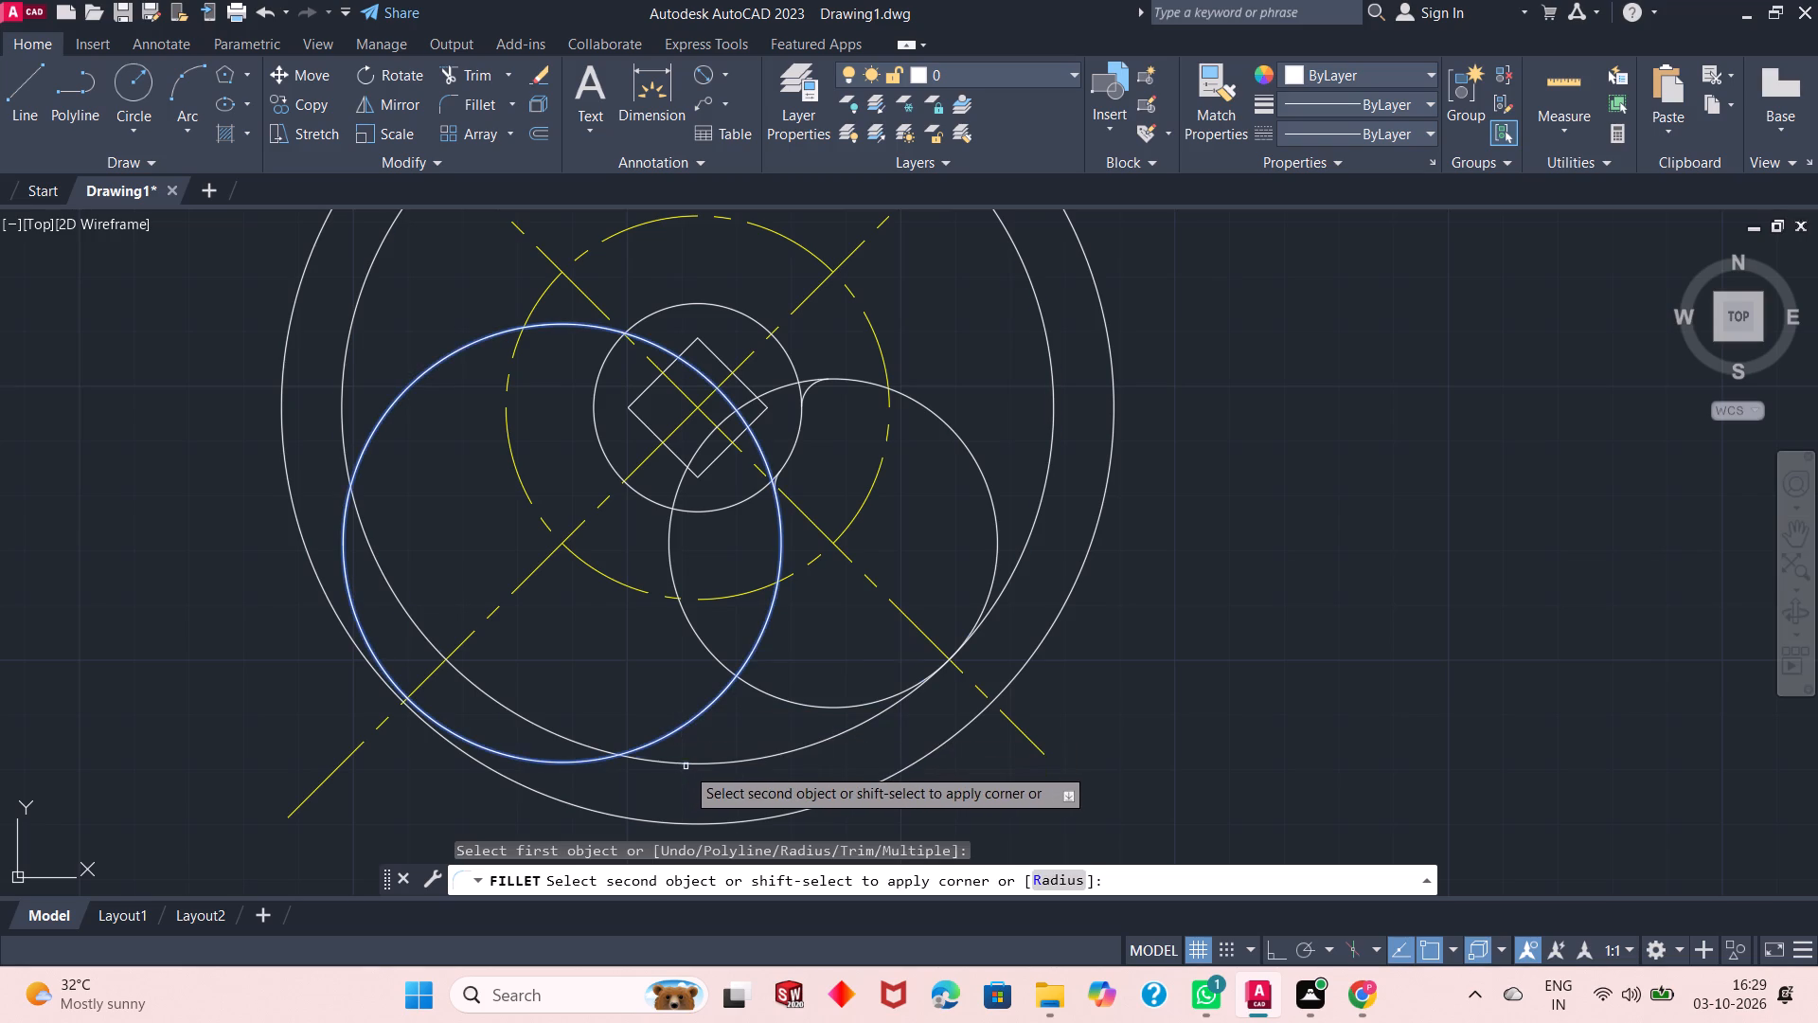
{"action": "left_click", "coordinate": [686, 766]}
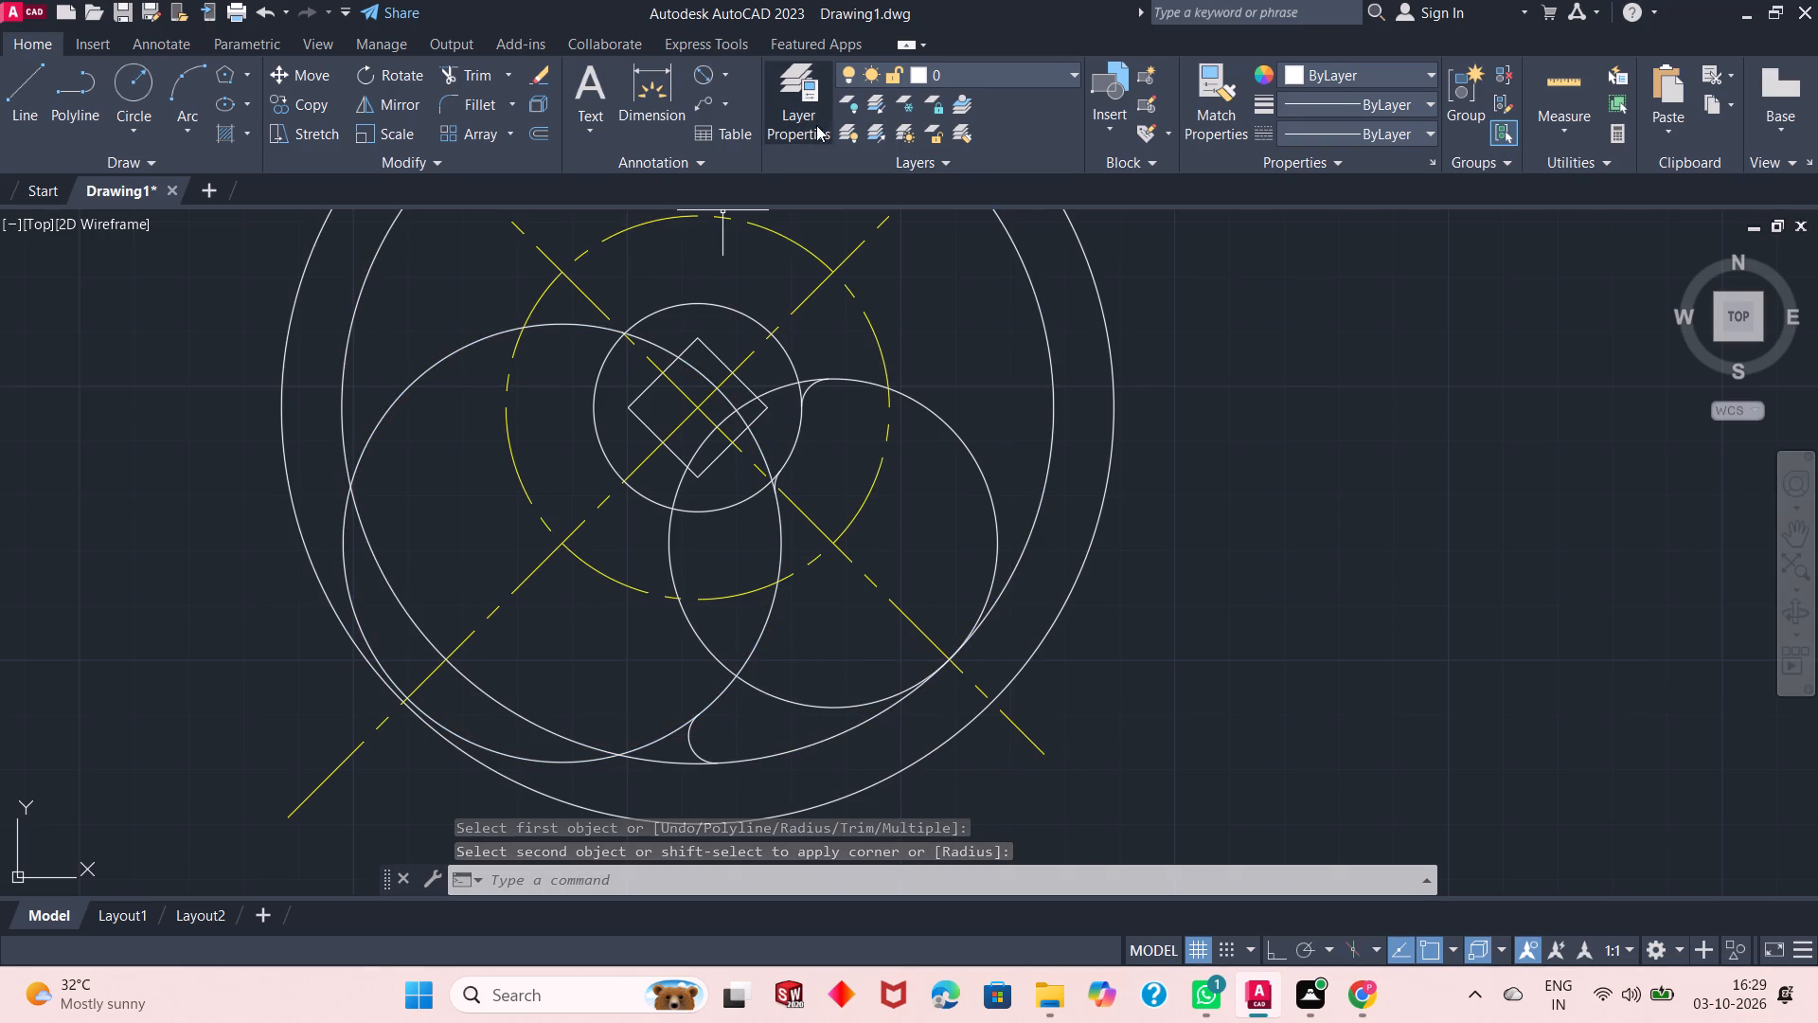
Trim the radius 40 circle to leave only the arc between its fillets at the small central circle and the inner large circle.
{"action": "left_click", "coordinate": [478, 74]}
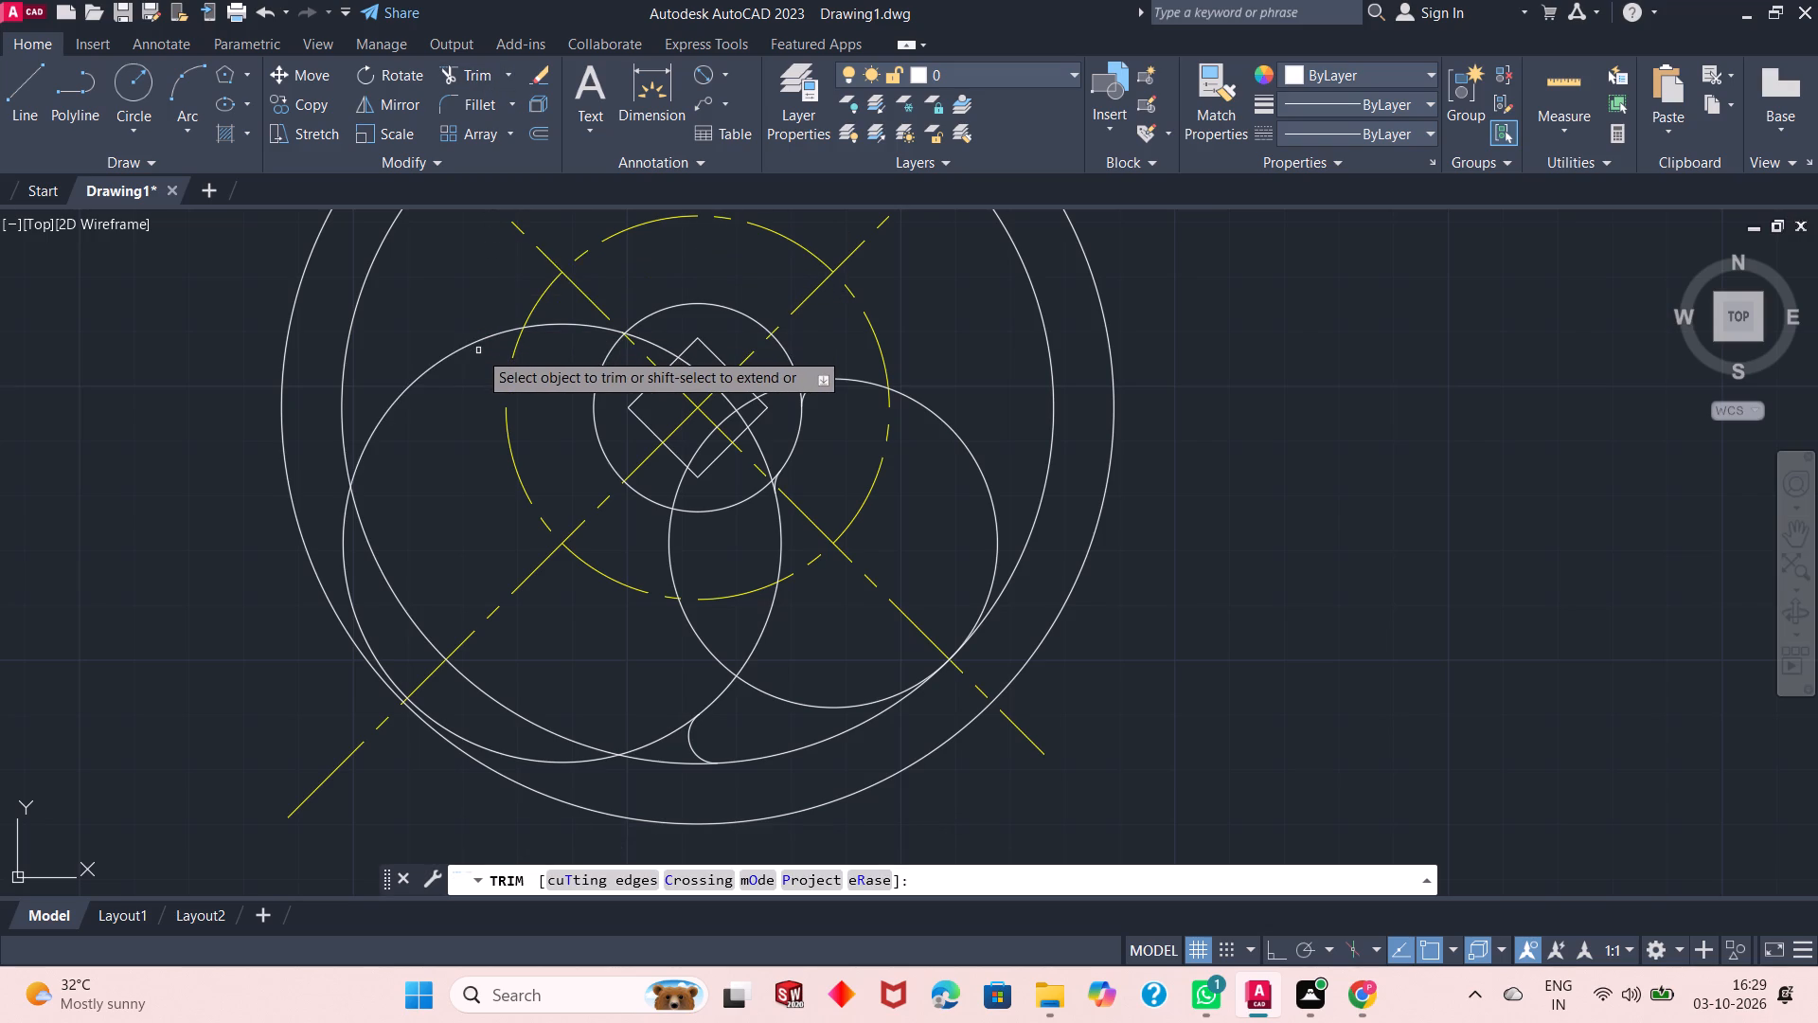
{"action": "left_click", "coordinate": [474, 343]}
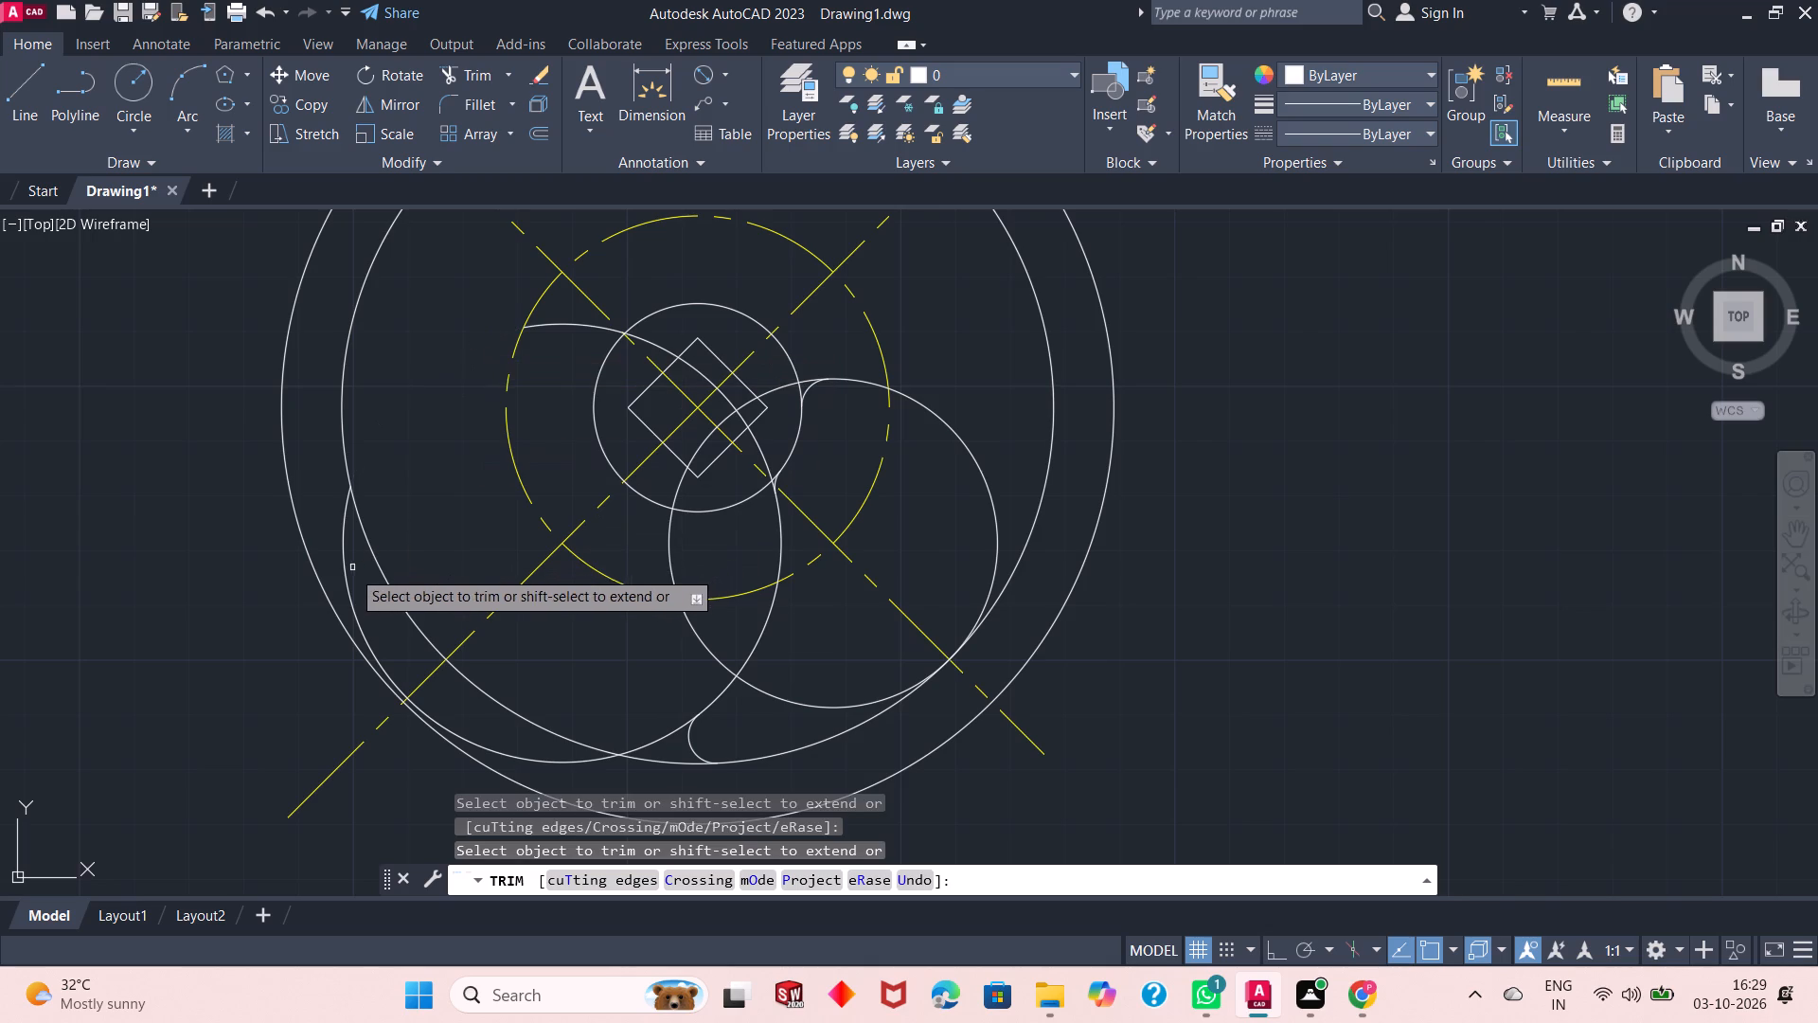
{"action": "left_click", "coordinate": [344, 581]}
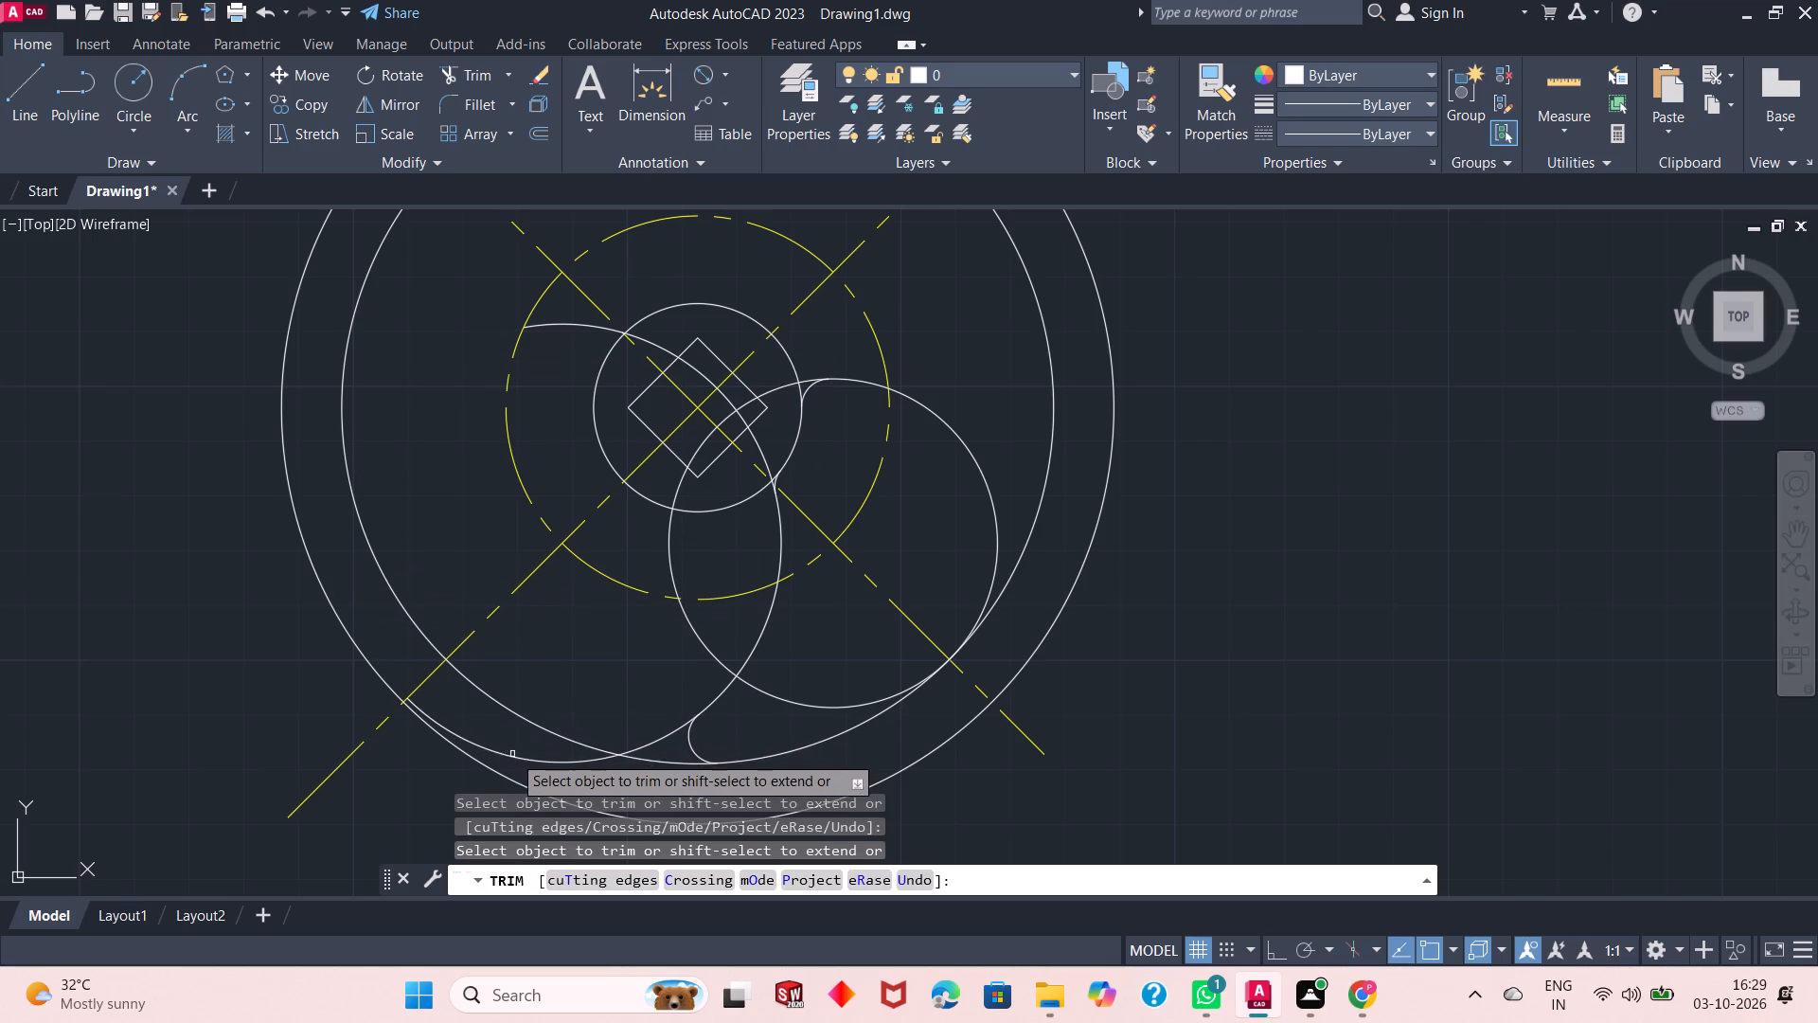
{"action": "left_click", "coordinate": [514, 757]}
{"action": "left_click", "coordinate": [659, 740]}
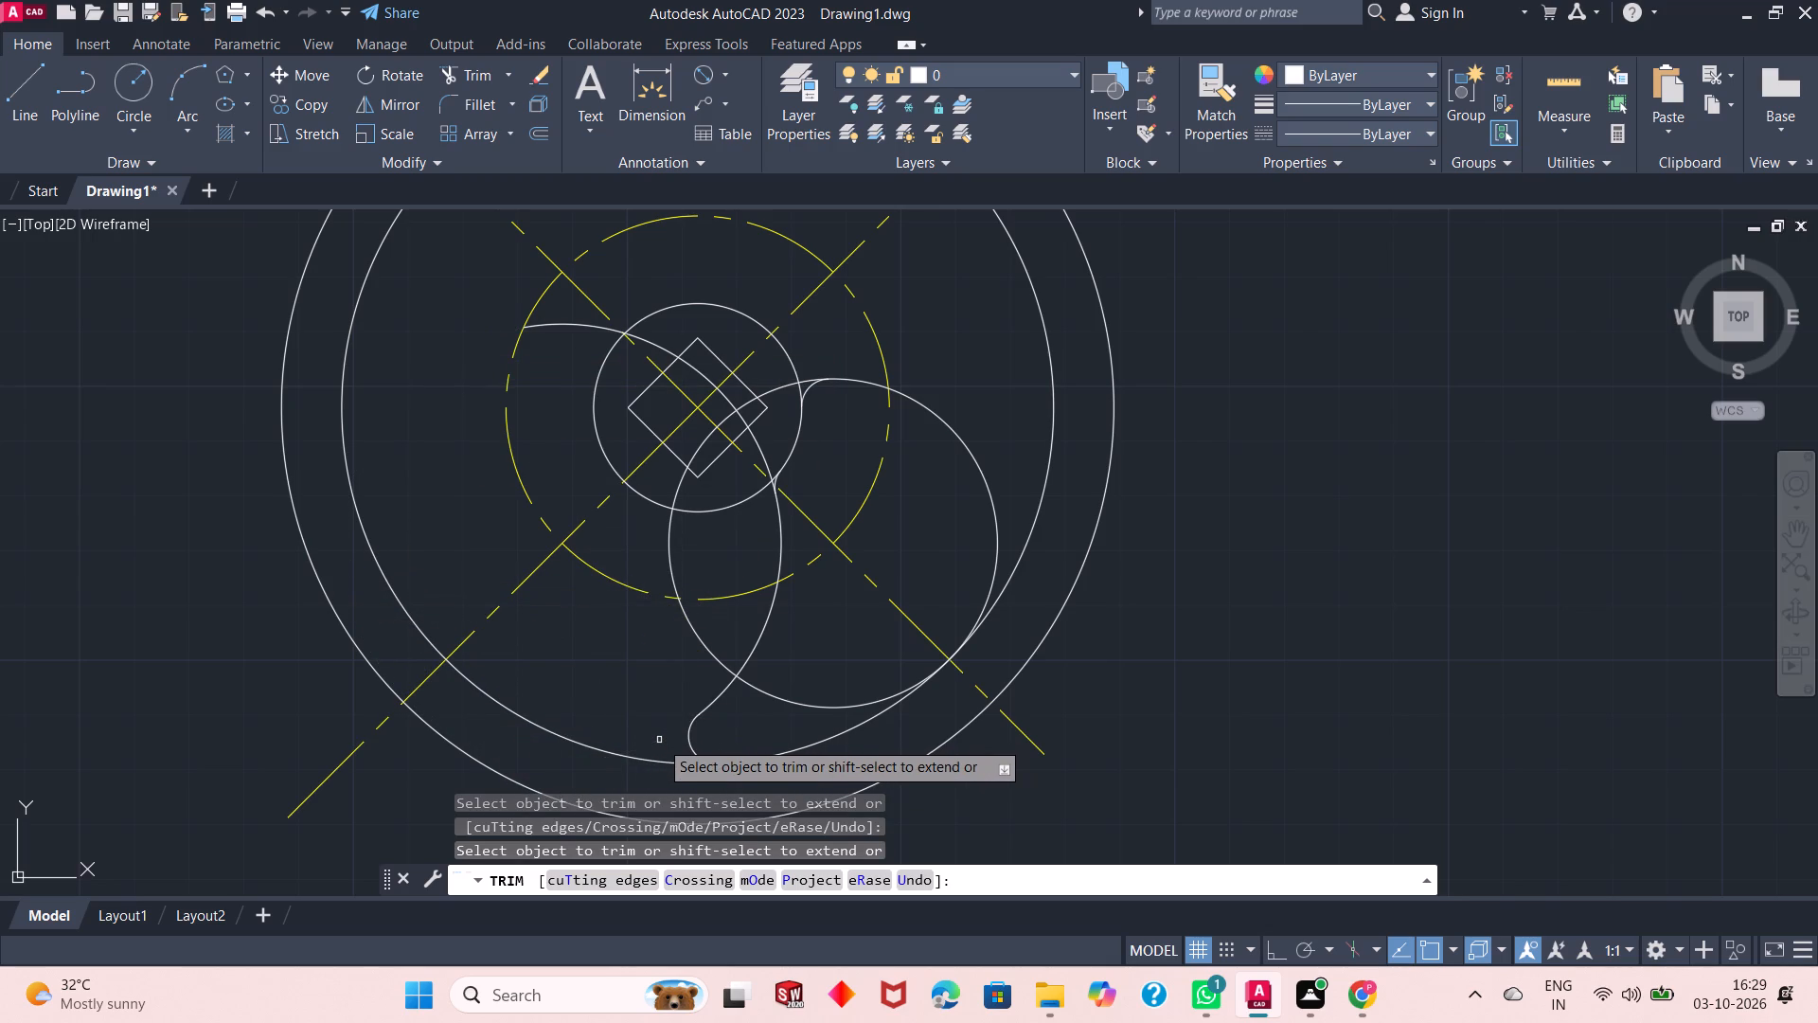
{"action": "left_click", "coordinate": [558, 324]}
{"action": "left_click", "coordinate": [654, 346]}
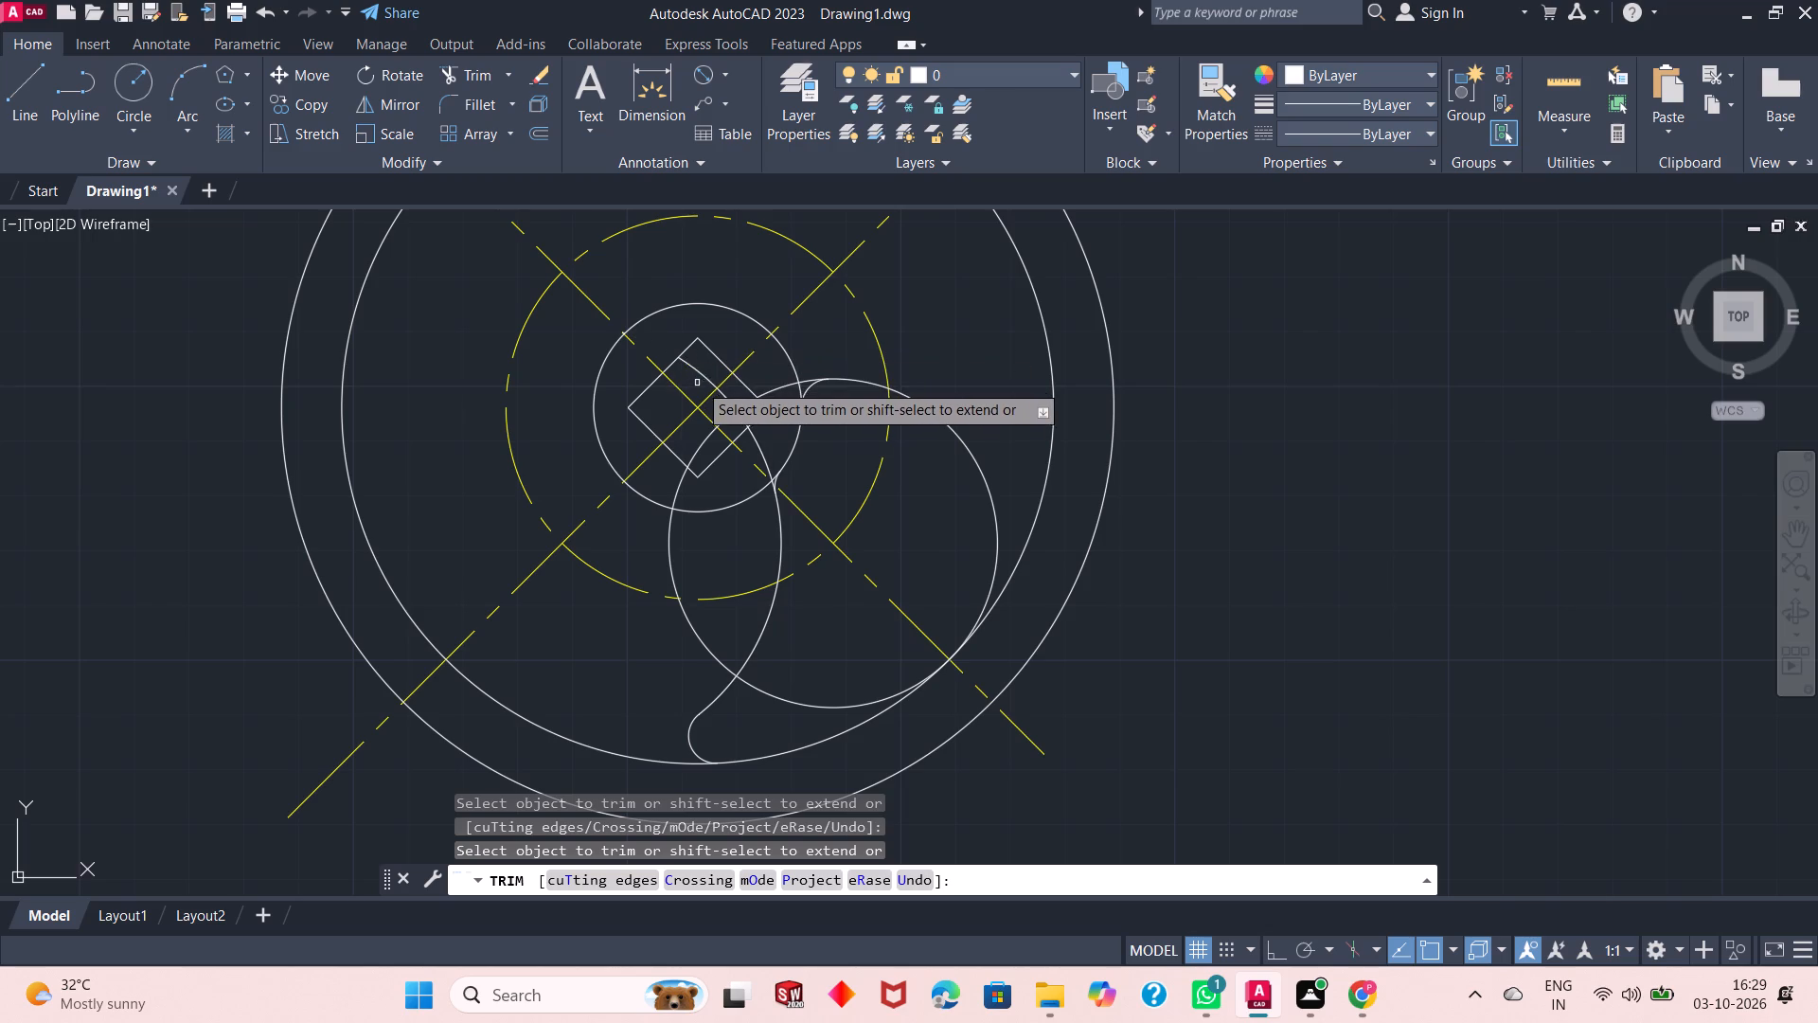
{"action": "left_click", "coordinate": [702, 374]}
{"action": "left_click", "coordinate": [731, 401]}
{"action": "left_click", "coordinate": [742, 417]}
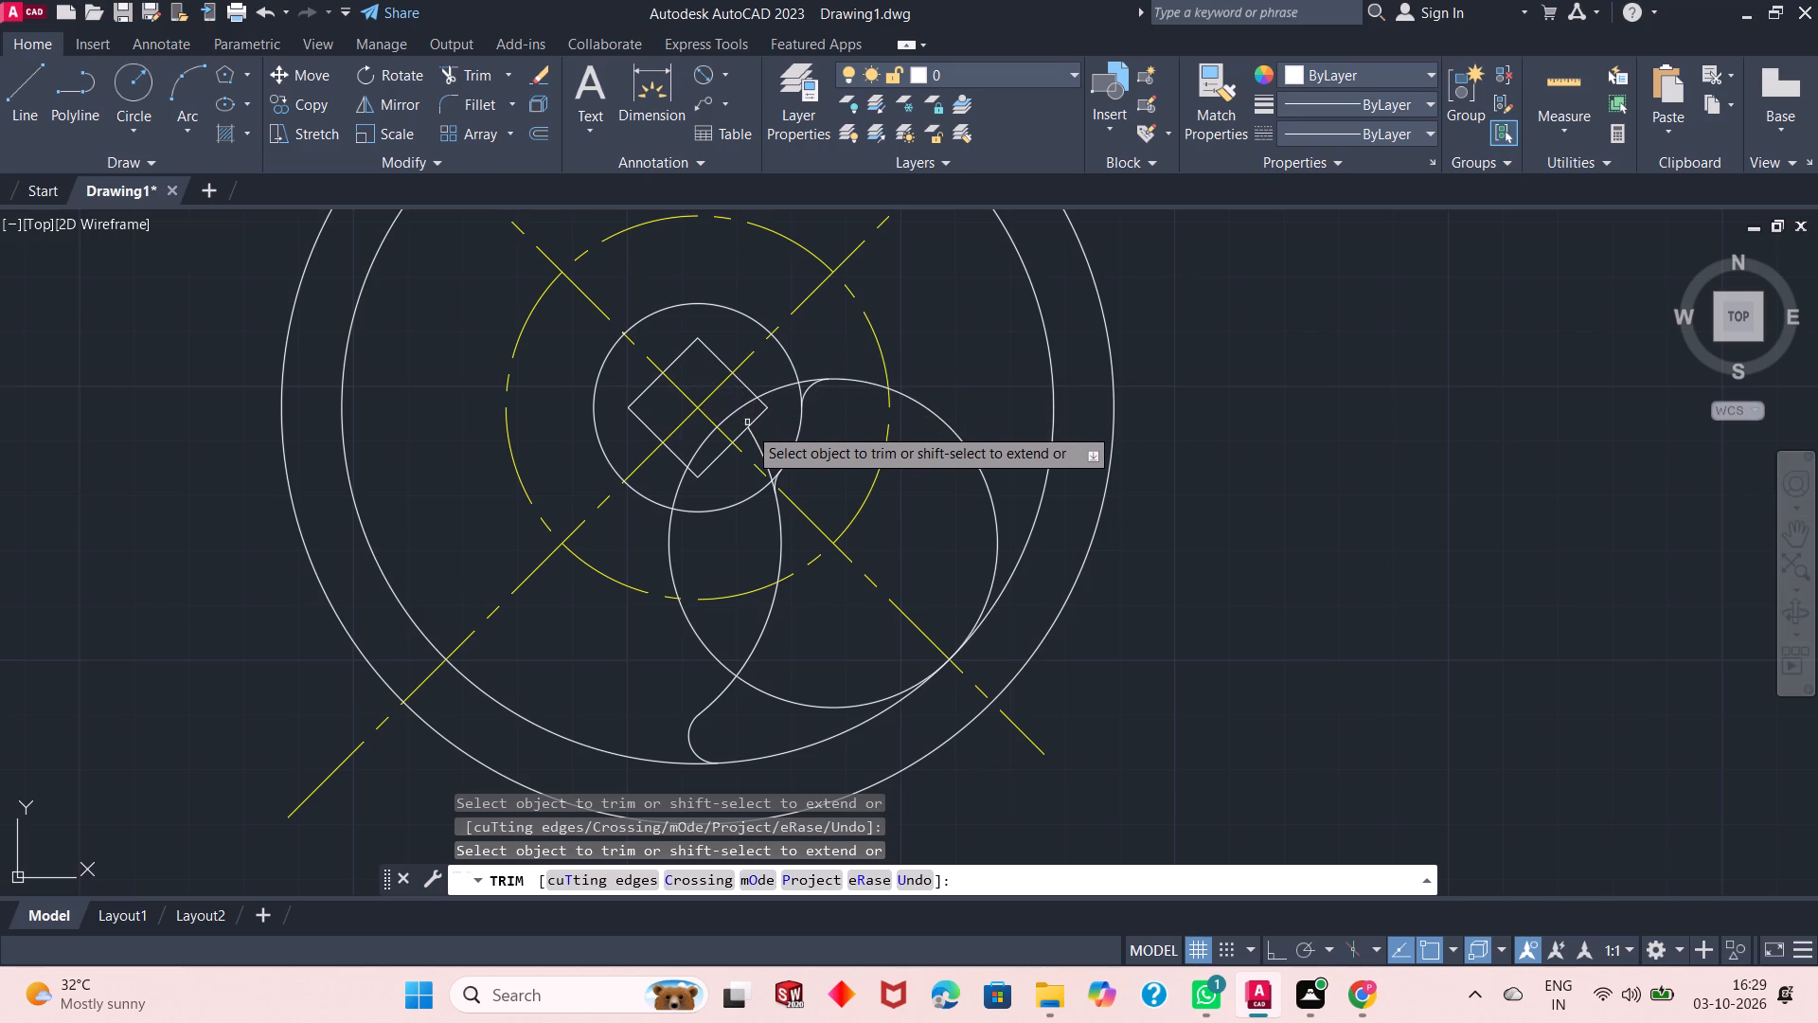
{"action": "left_click", "coordinate": [757, 441]}
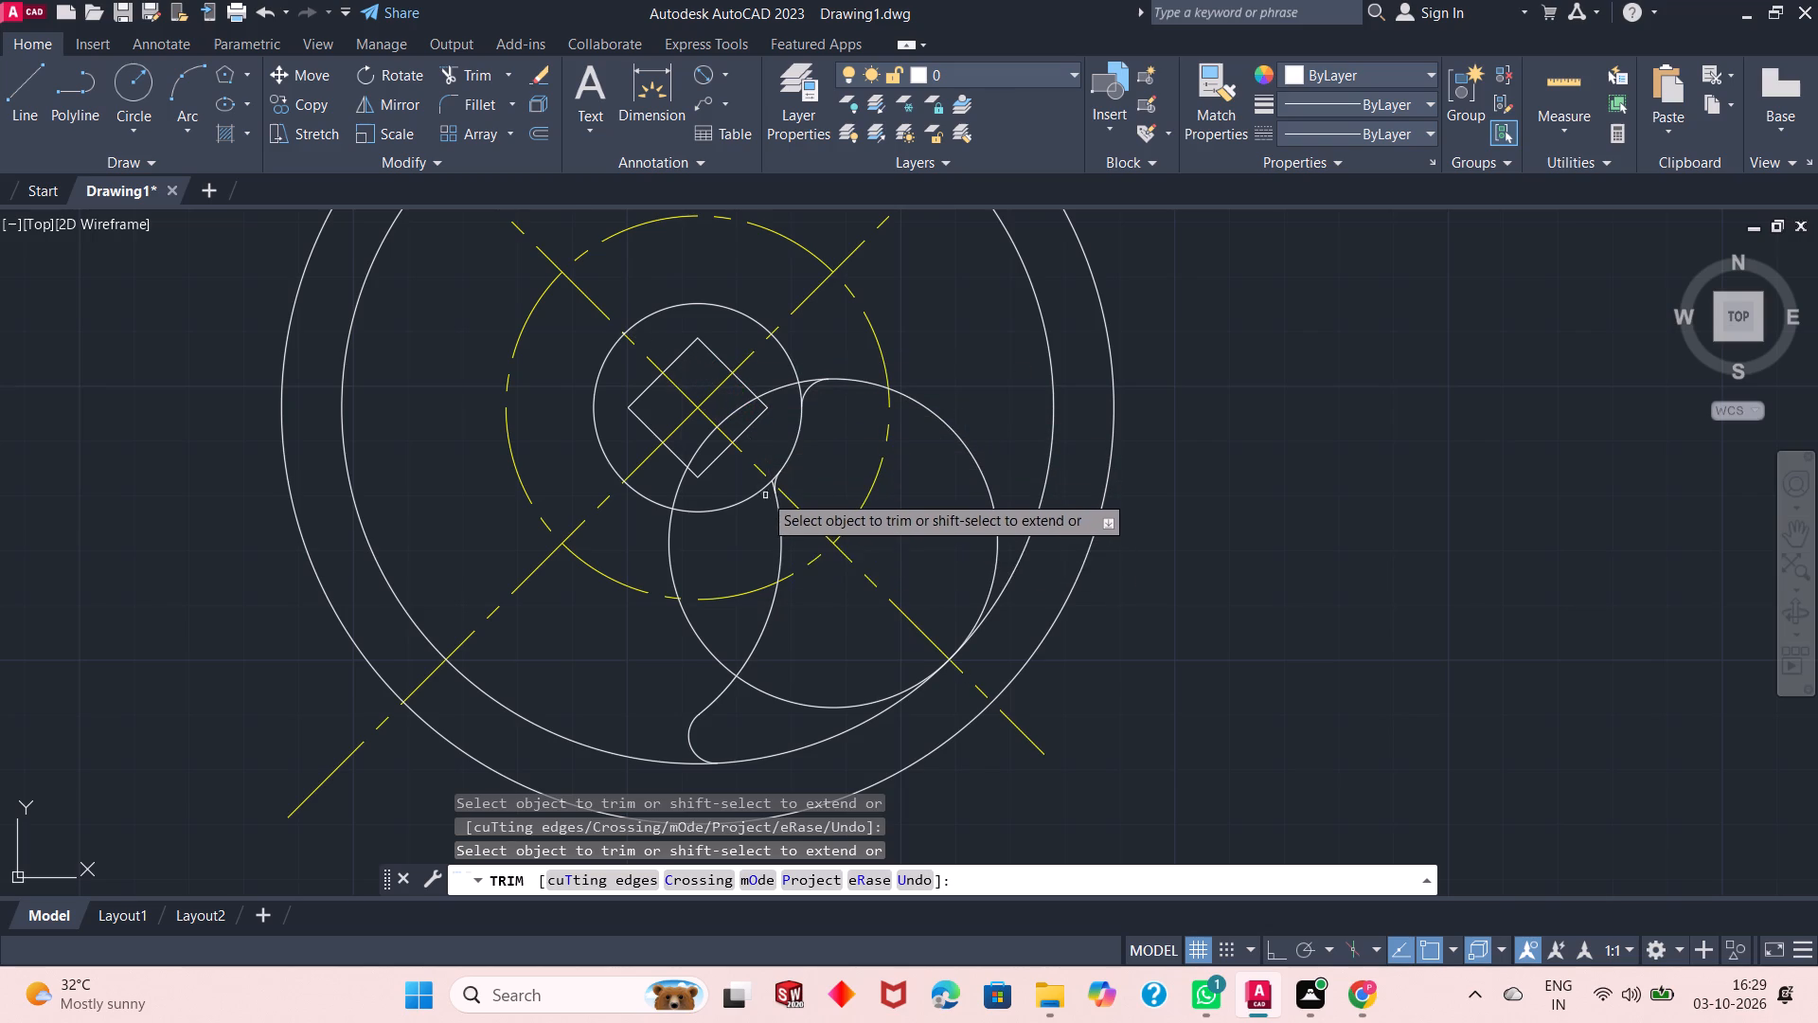
{"action": "scroll", "coordinate": [762, 493], "scroll_direction": "up", "scroll_amount": 4}
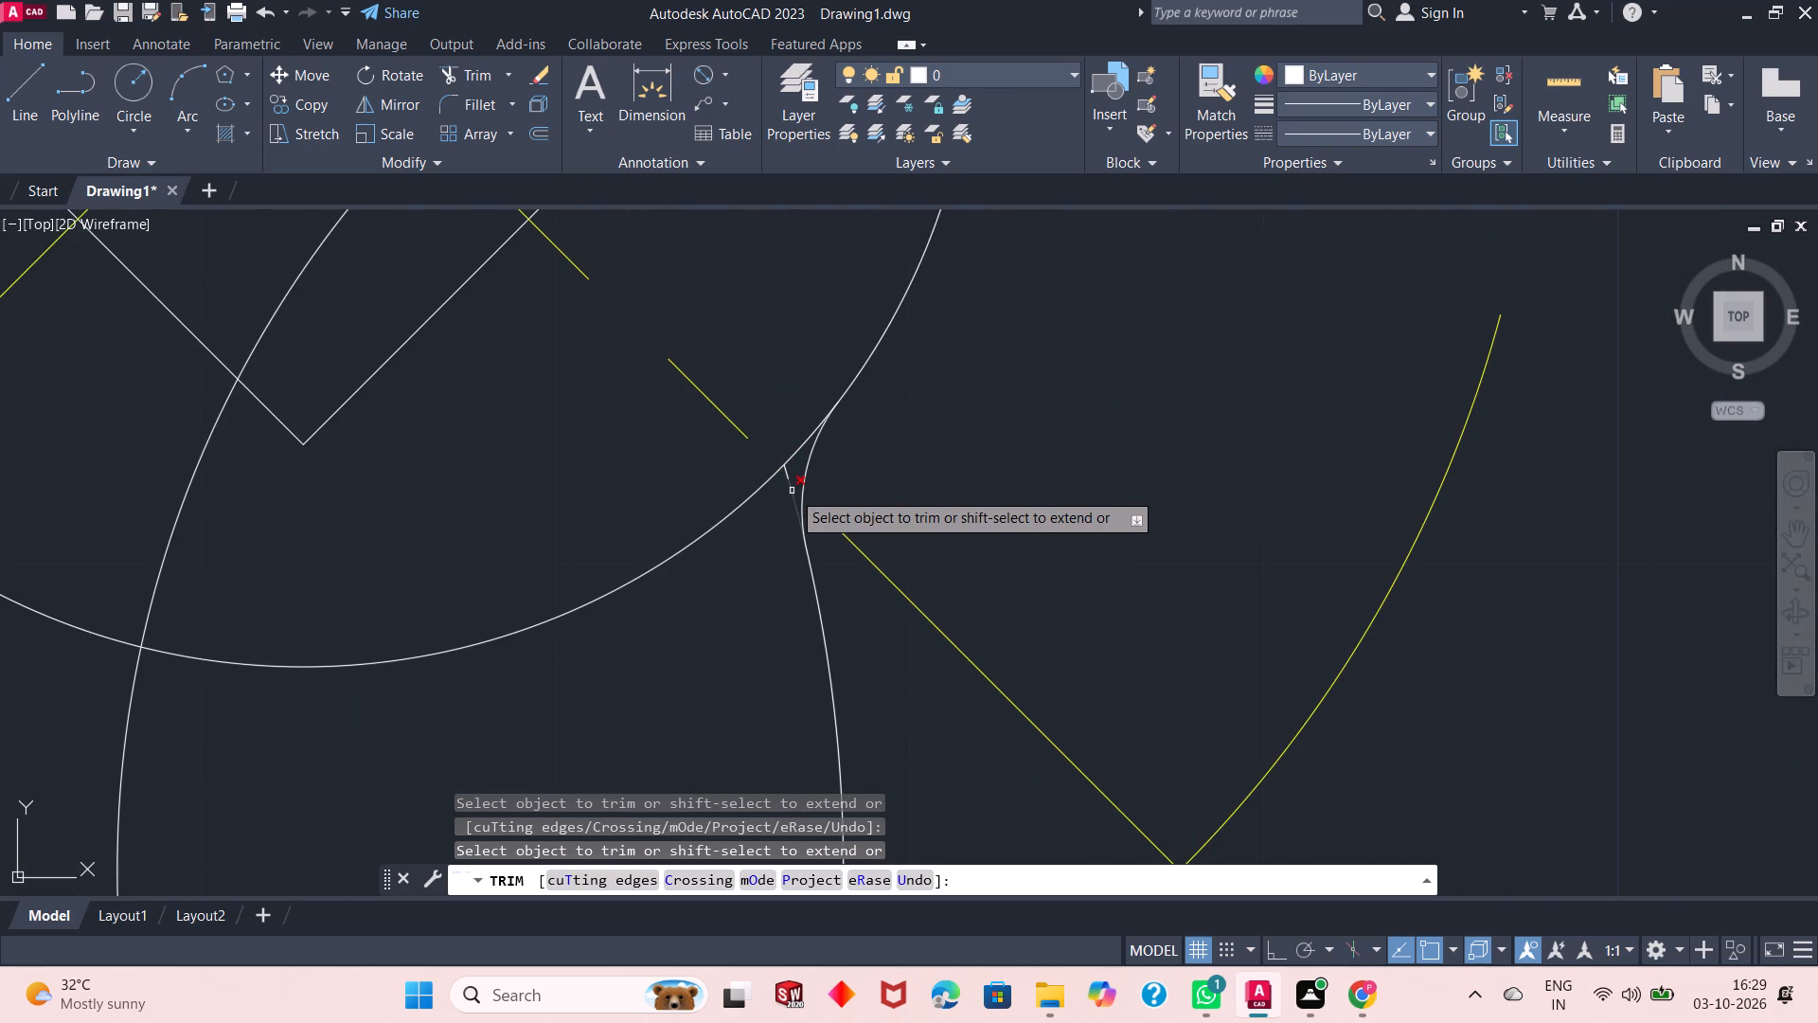
{"action": "left_click", "coordinate": [792, 491]}
{"action": "left_click", "coordinate": [791, 478]}
Trim the radius 30 circle to leave only its outer arc from the upper fillet to the inner large circle at the diagonal centreline.
{"action": "scroll", "coordinate": [776, 525], "scroll_direction": "down", "scroll_amount": 4}
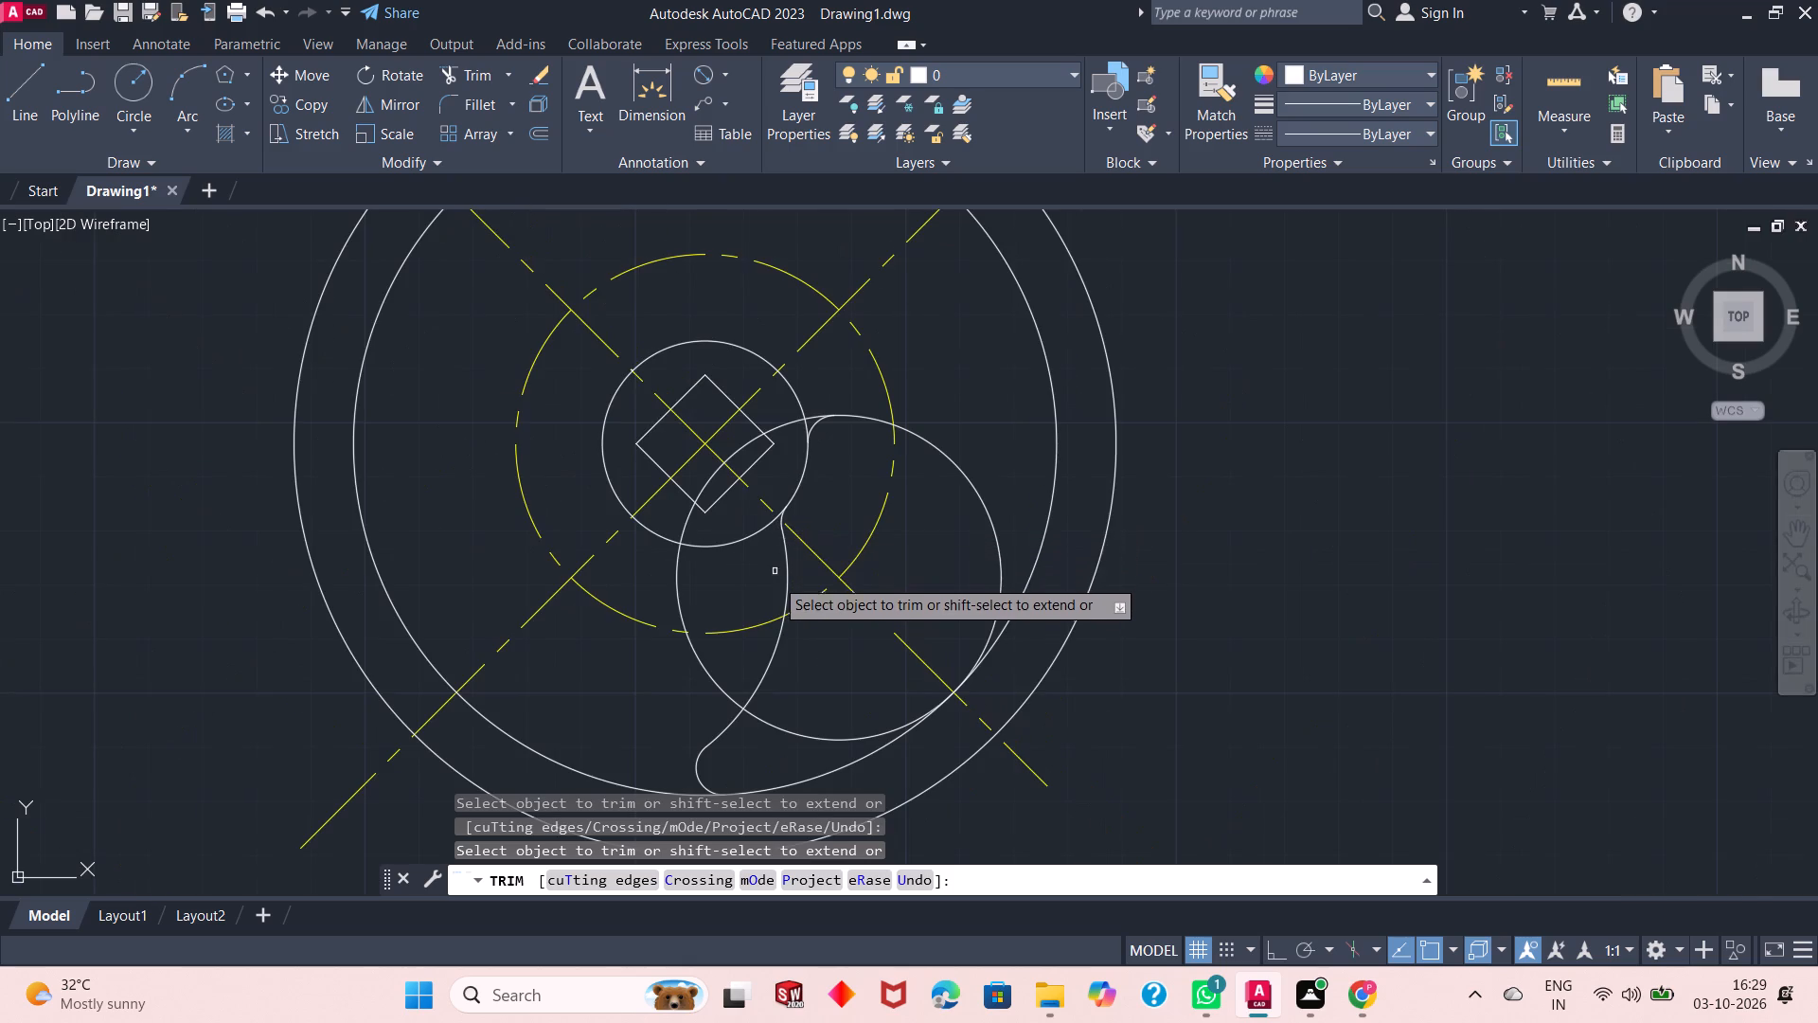
{"action": "left_click", "coordinate": [778, 428]}
{"action": "scroll", "coordinate": [811, 419], "scroll_direction": "up", "scroll_amount": 2}
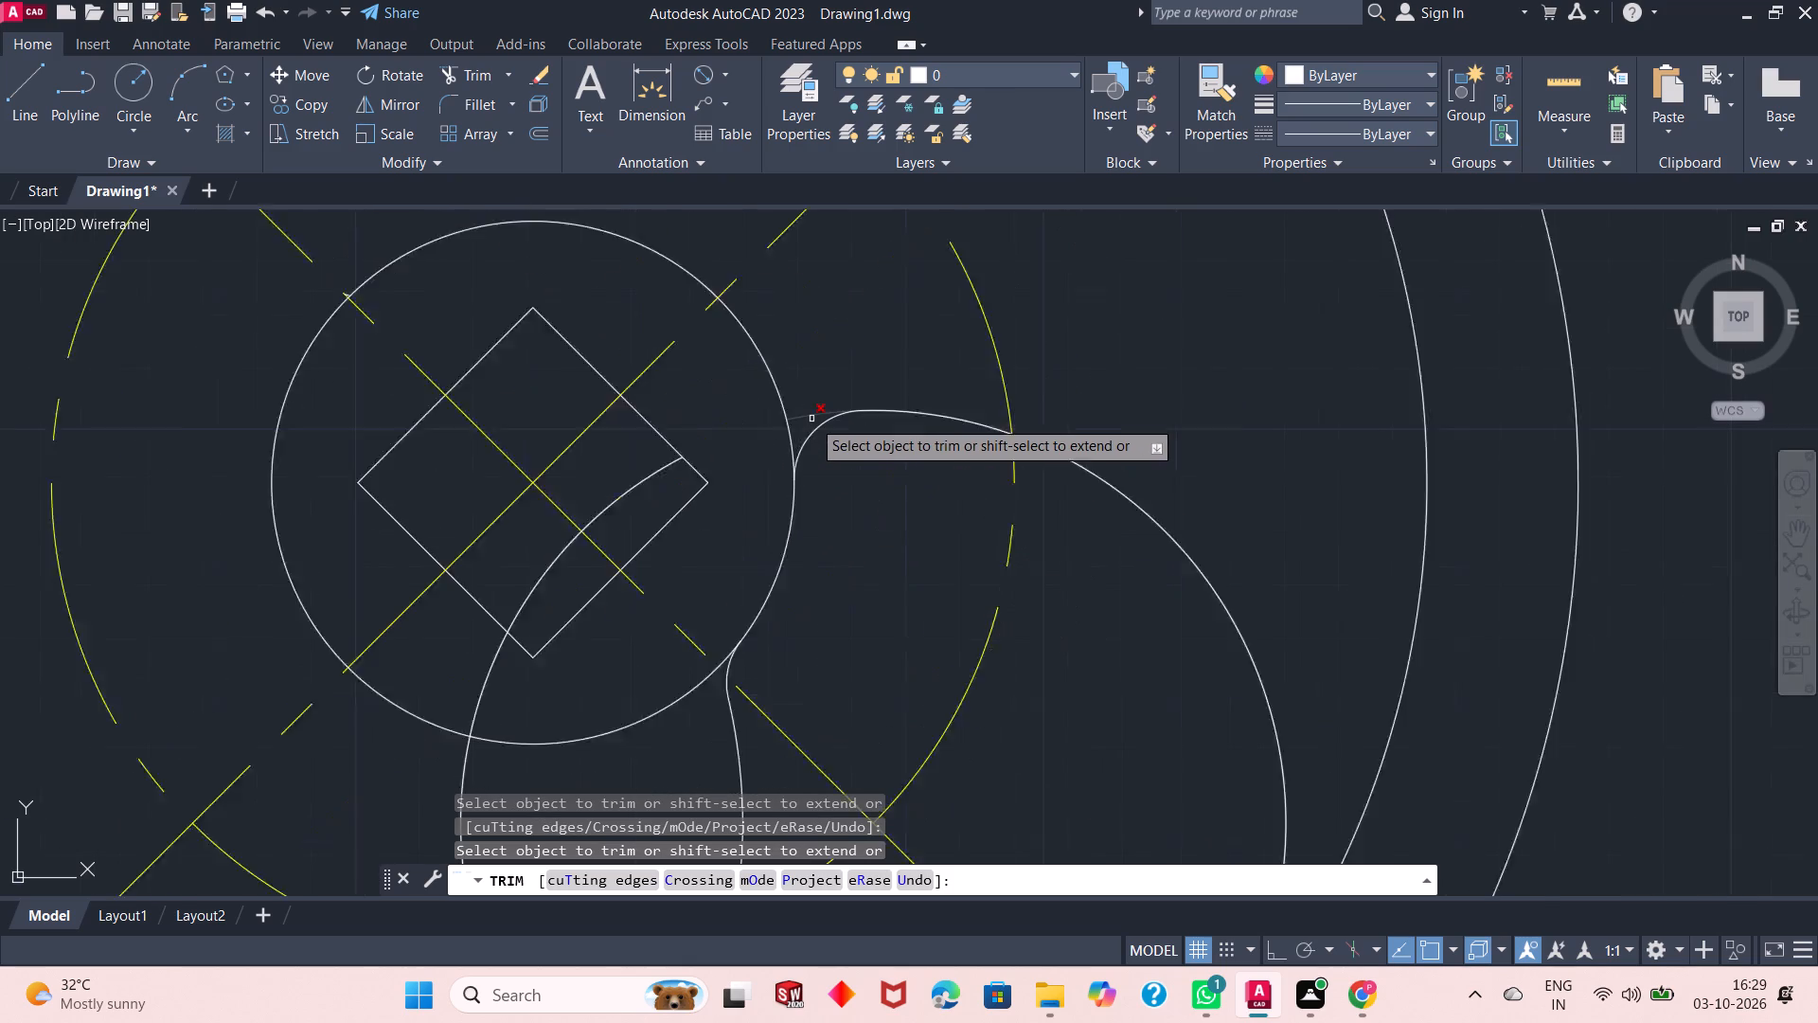
{"action": "scroll", "coordinate": [811, 419], "scroll_direction": "up", "scroll_amount": 1}
{"action": "left_click", "coordinate": [811, 414]}
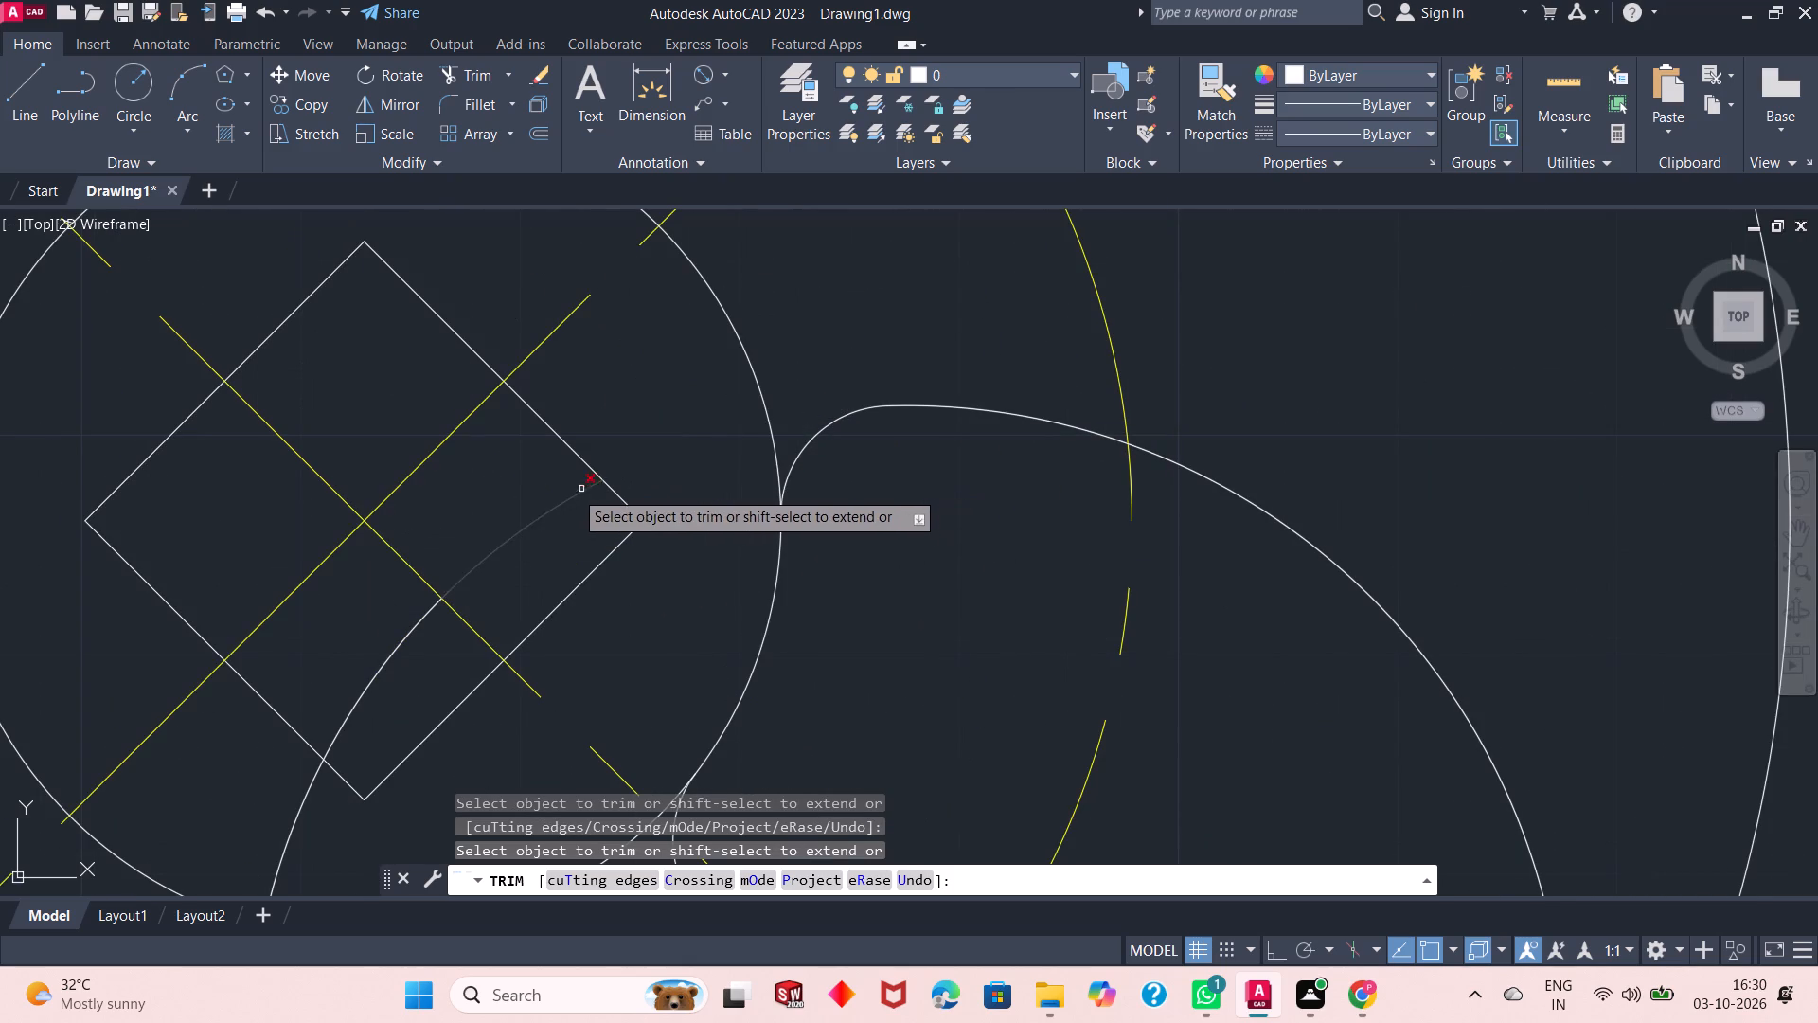
{"action": "left_click", "coordinate": [563, 508]}
{"action": "scroll", "coordinate": [683, 431], "scroll_direction": "down", "scroll_amount": 3}
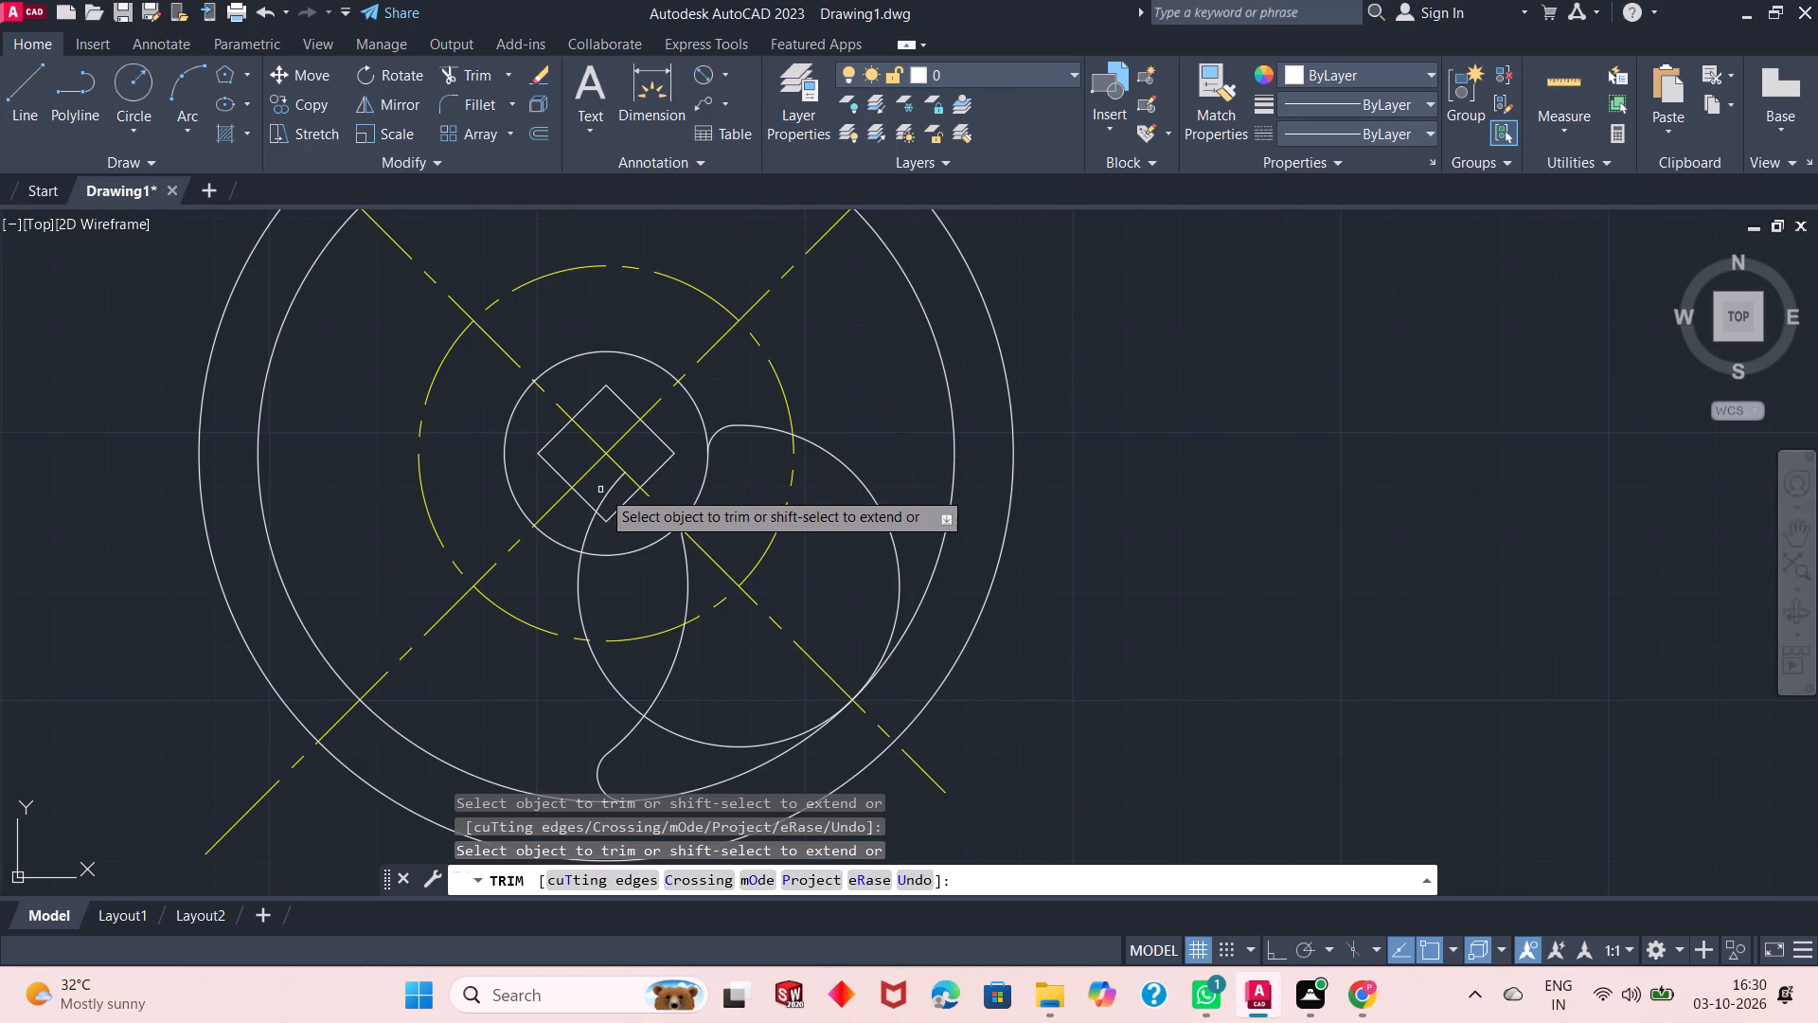
{"action": "left_click", "coordinate": [606, 488]}
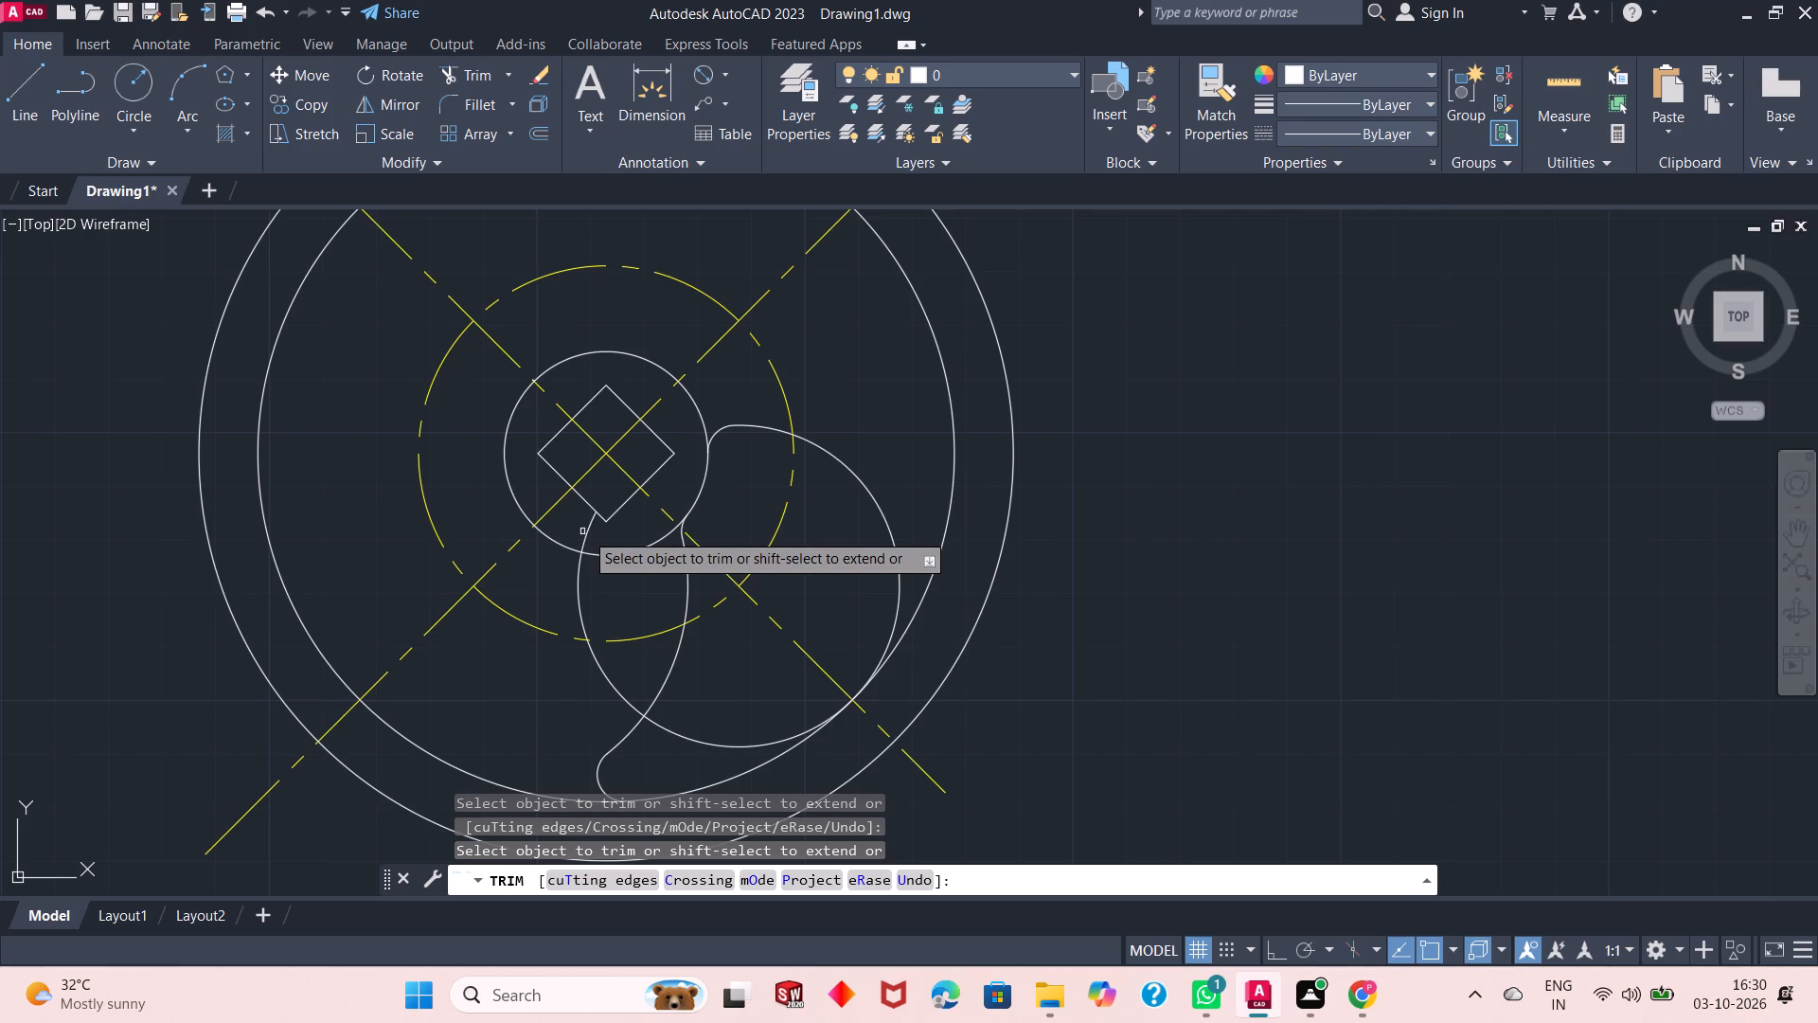
{"action": "left_click", "coordinate": [585, 531]}
{"action": "left_click", "coordinate": [583, 599]}
{"action": "left_click", "coordinate": [569, 607]}
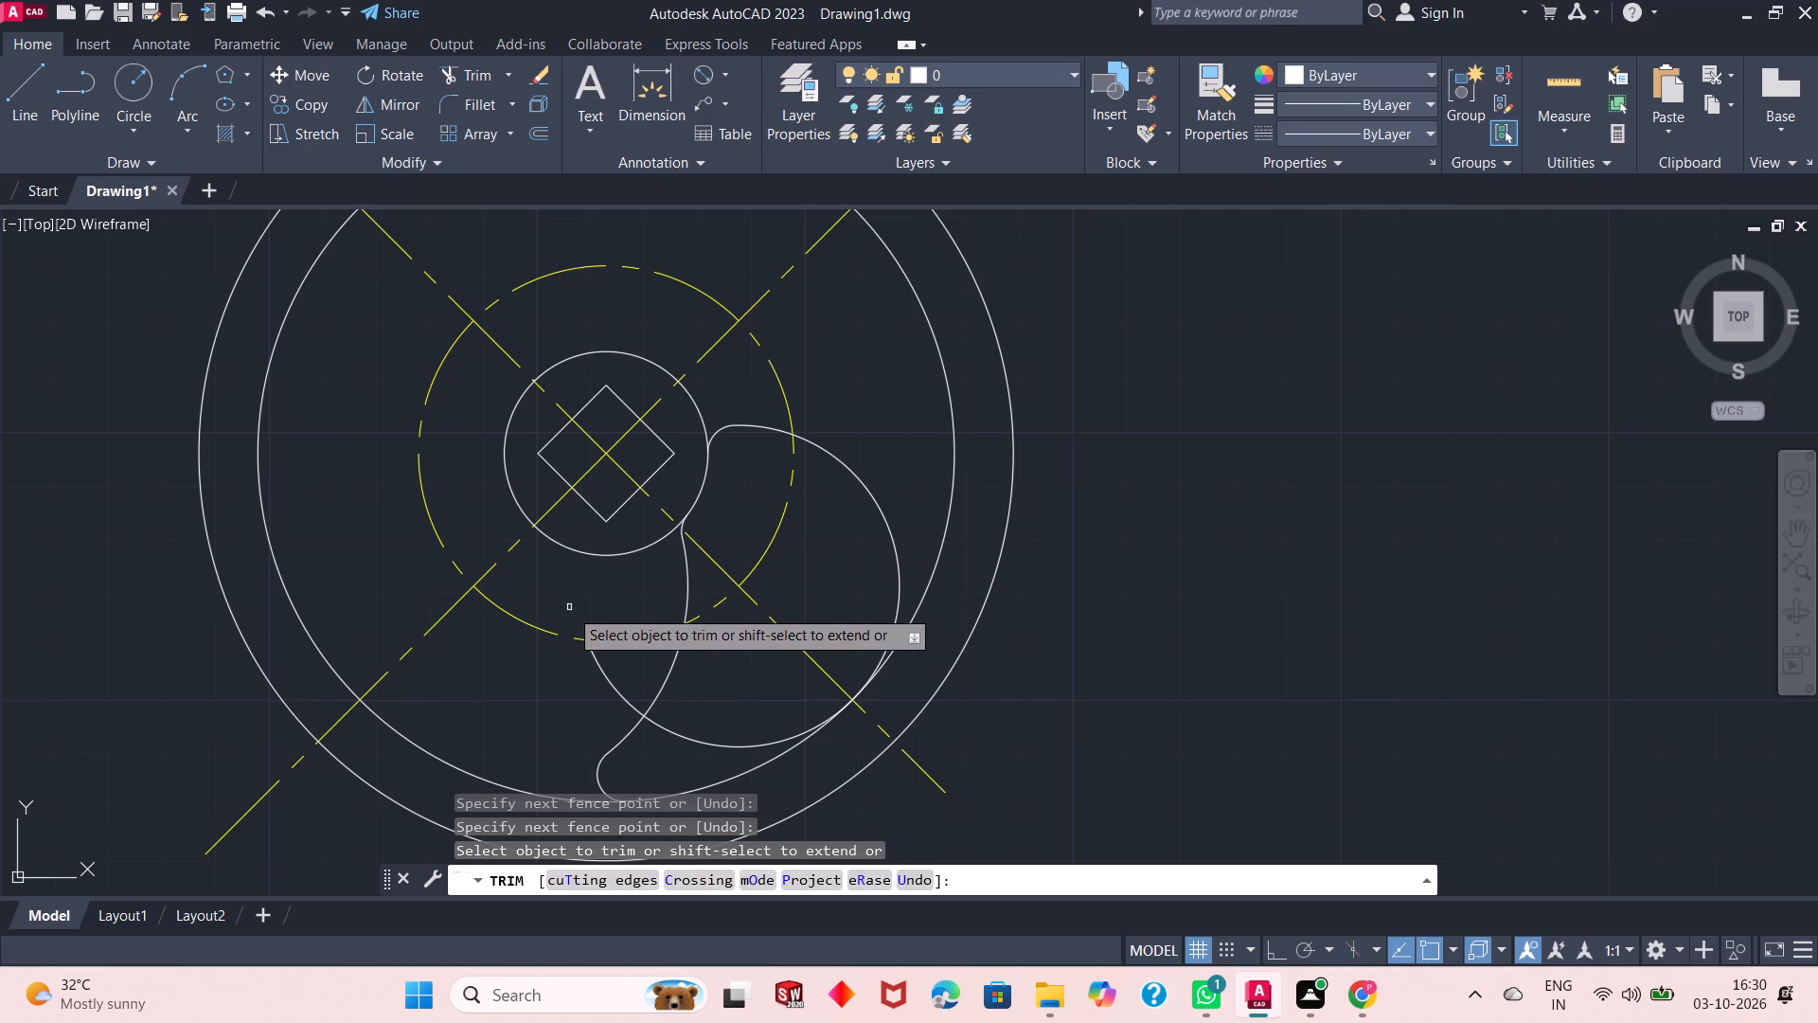
{"action": "left_click", "coordinate": [601, 673]}
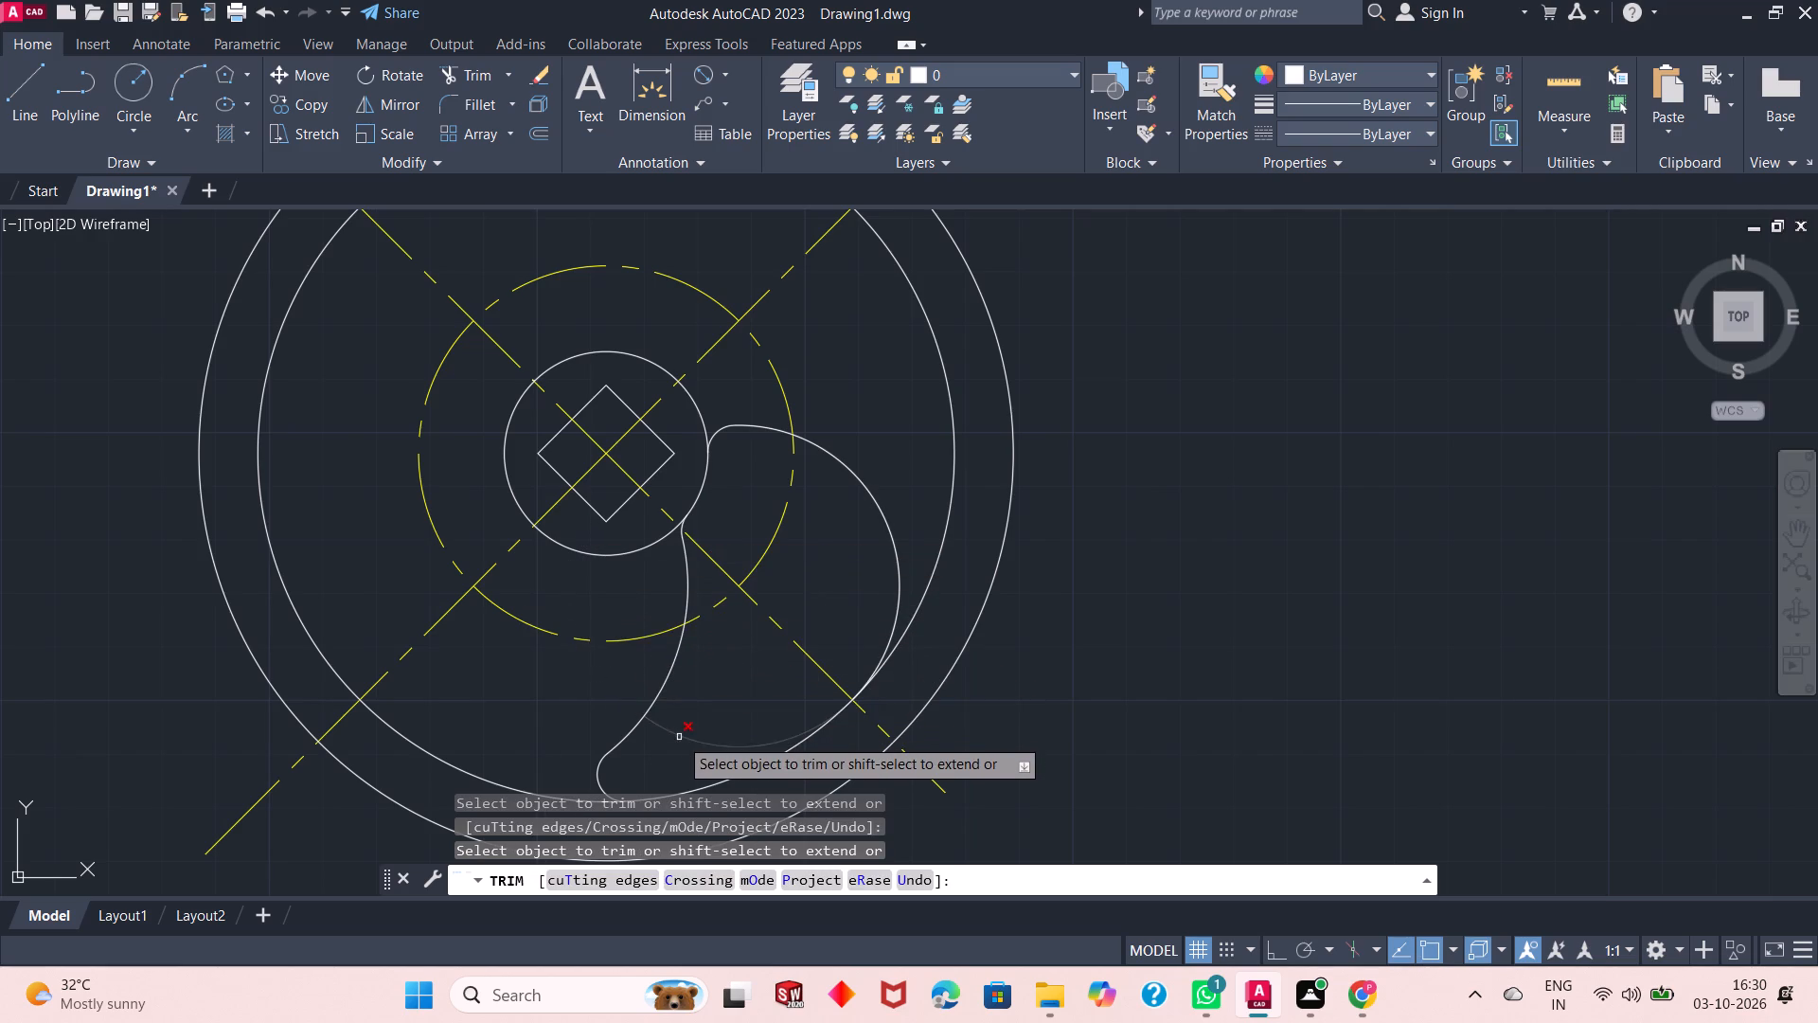
{"action": "left_click", "coordinate": [679, 738]}
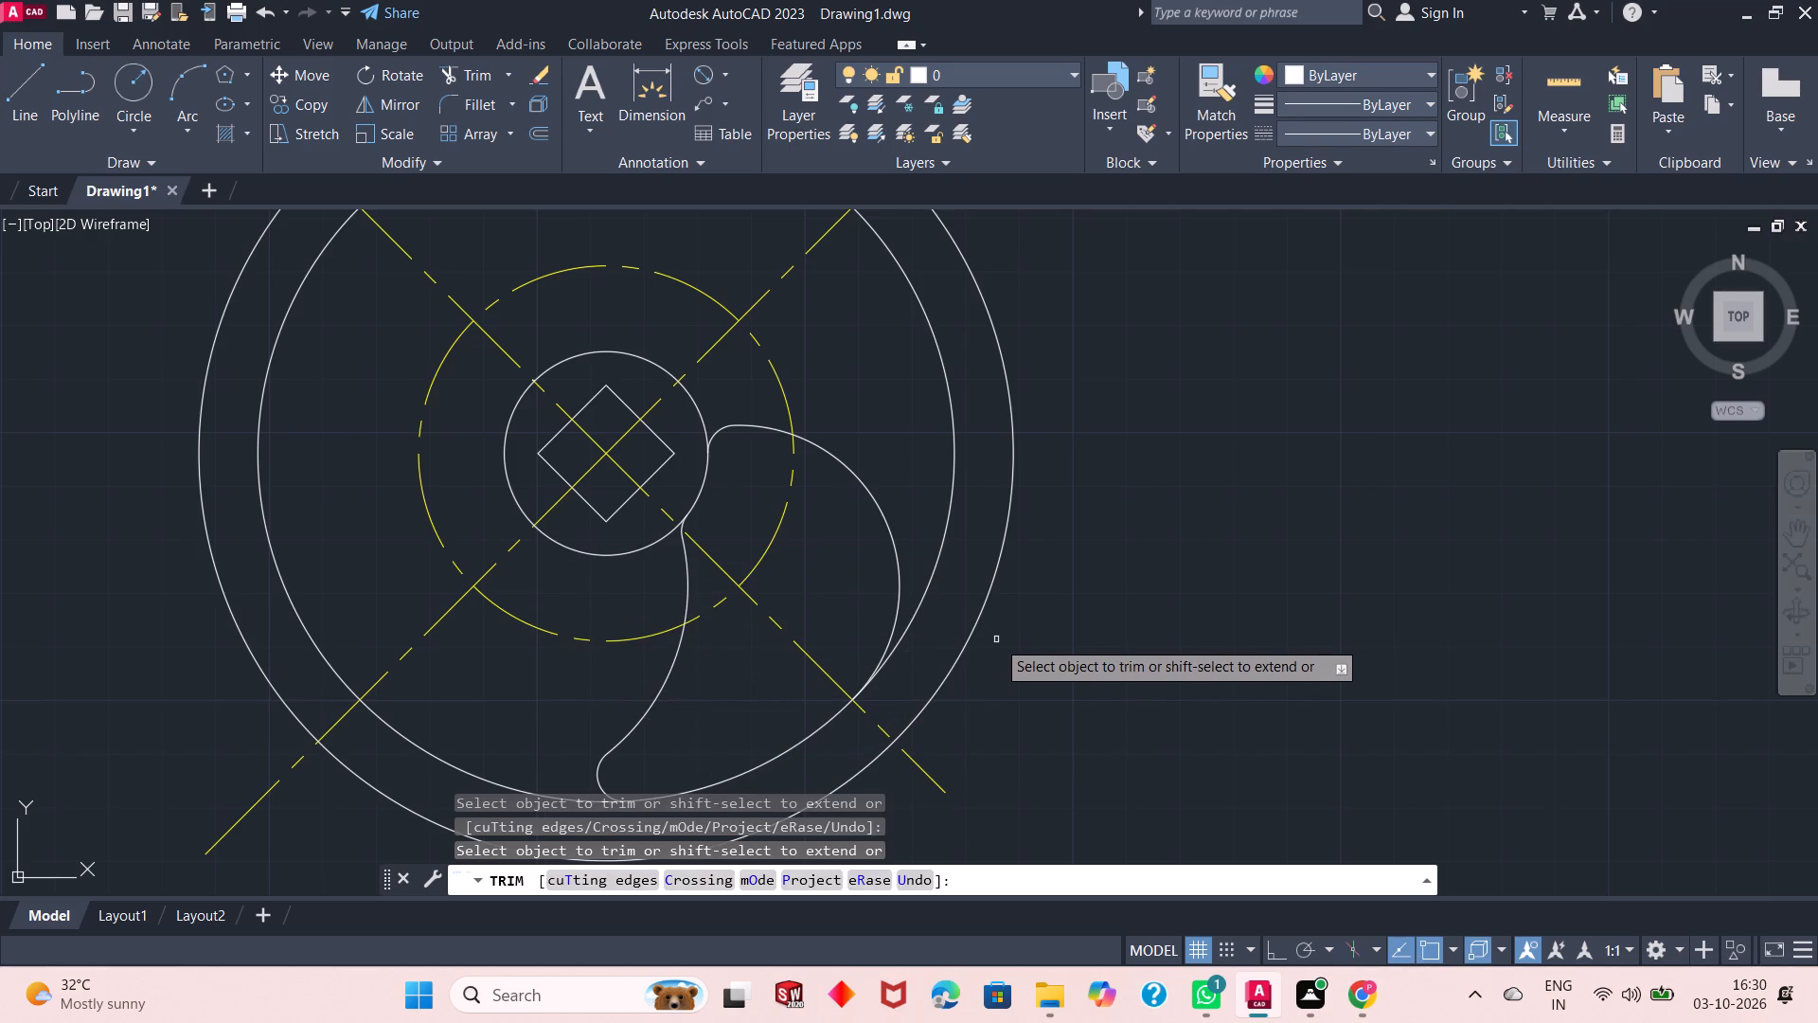
{"action": "scroll", "coordinate": [1015, 677], "scroll_direction": "down", "scroll_amount": 1}
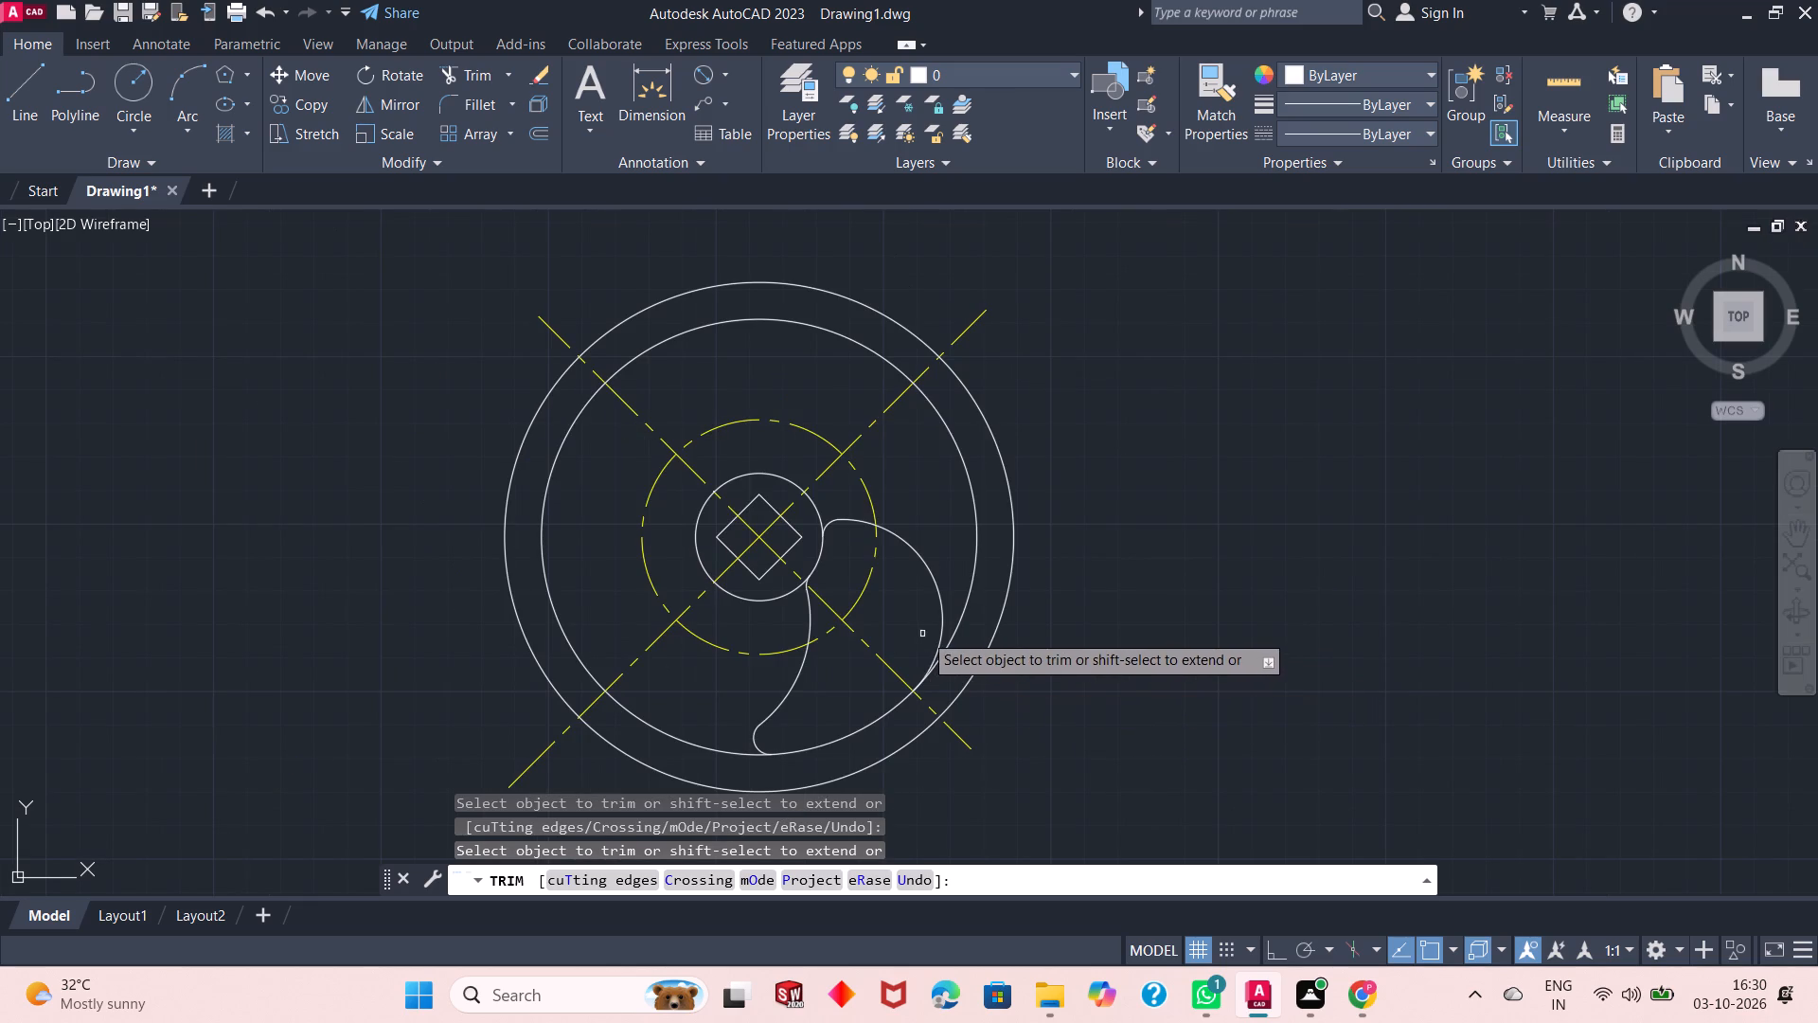
{"action": "key", "text": "Escape"}
{"action": "key", "text": "Escape"}
Examine up close where the lower fillet of the radius 40 arc meets the small central circle.
{"action": "scroll", "coordinate": [813, 609], "scroll_direction": "down", "scroll_amount": 2}
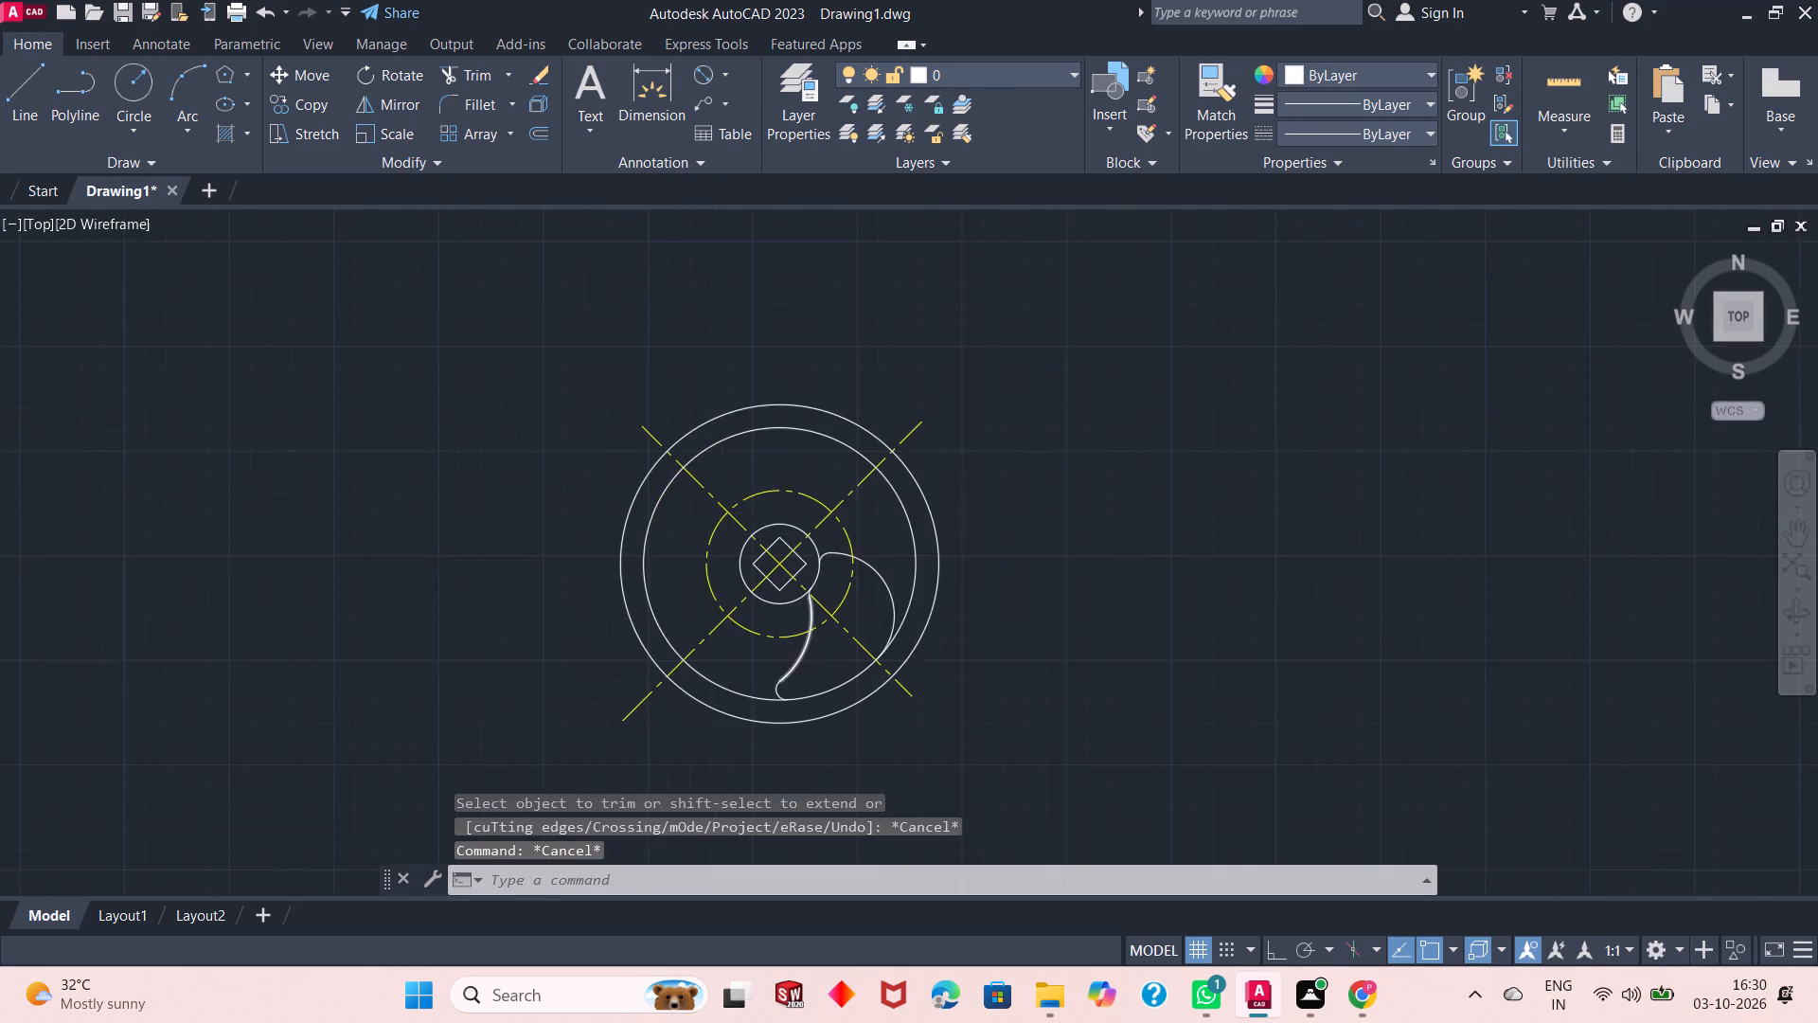
{"action": "scroll", "coordinate": [812, 609], "scroll_direction": "up", "scroll_amount": 5}
{"action": "scroll", "coordinate": [747, 462], "scroll_direction": "up", "scroll_amount": 1}
{"action": "scroll", "coordinate": [746, 460], "scroll_direction": "down", "scroll_amount": 1}
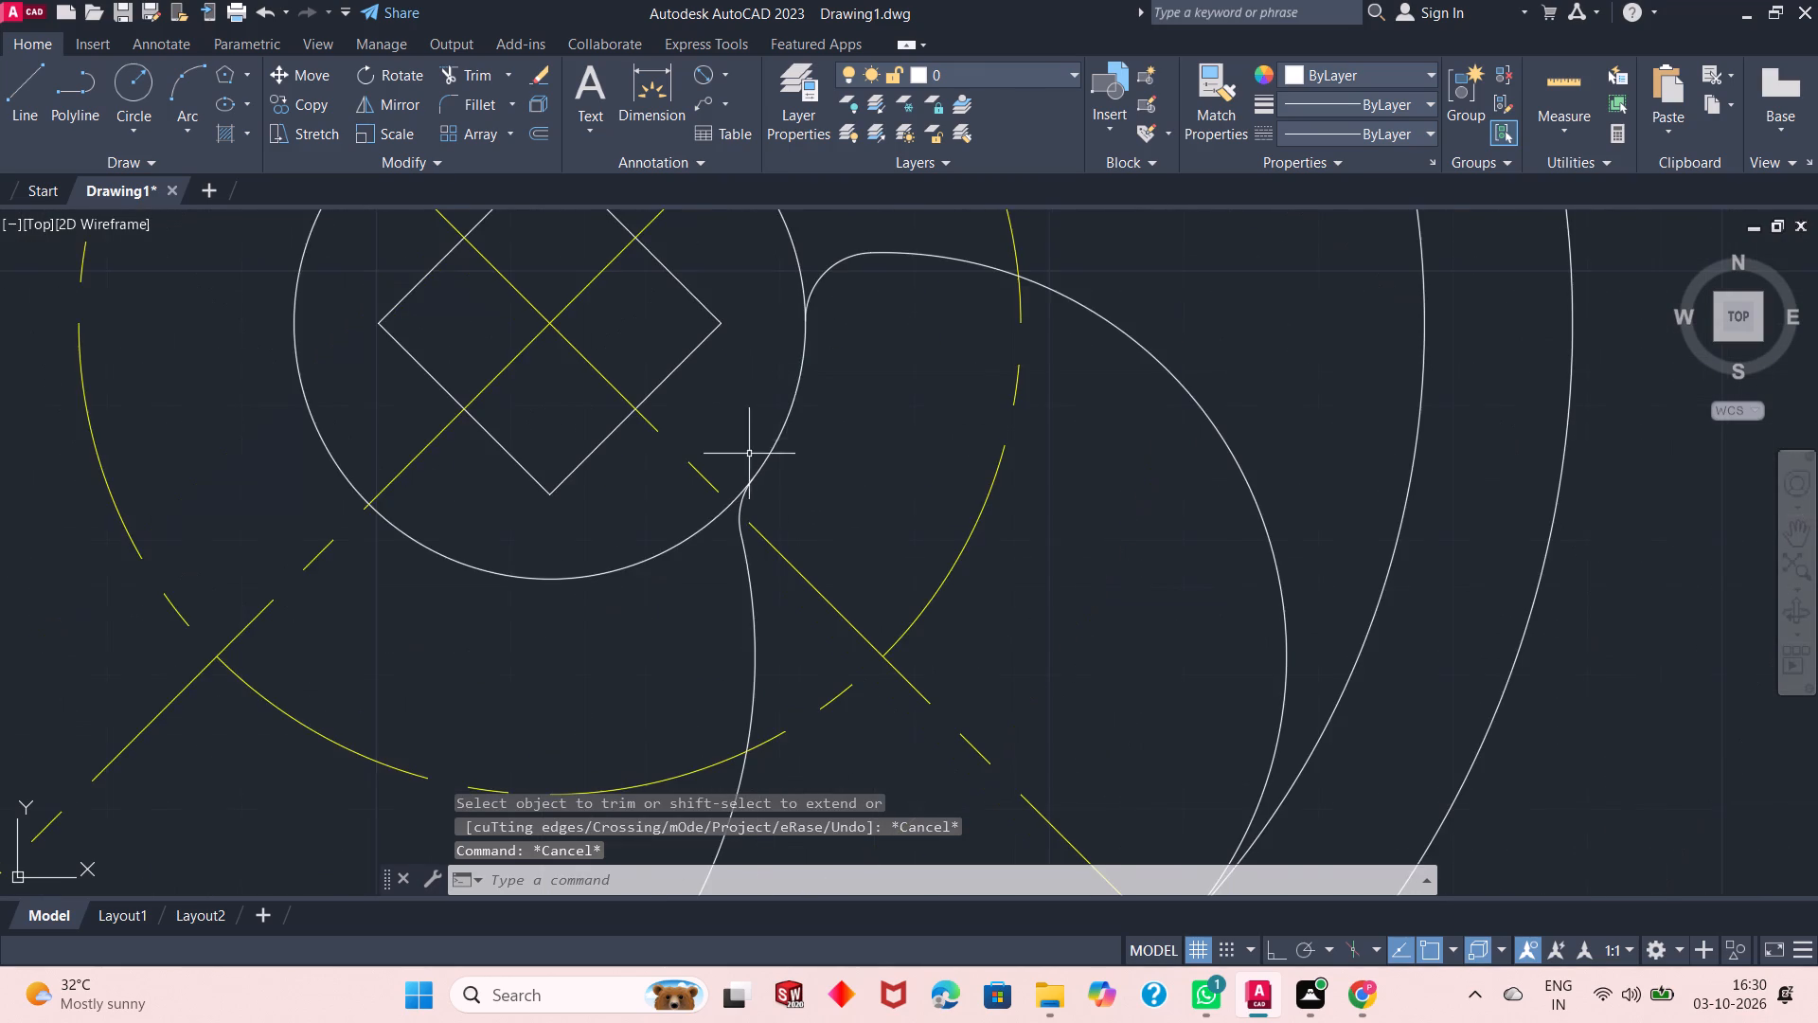
{"action": "scroll", "coordinate": [802, 284], "scroll_direction": "up", "scroll_amount": 6}
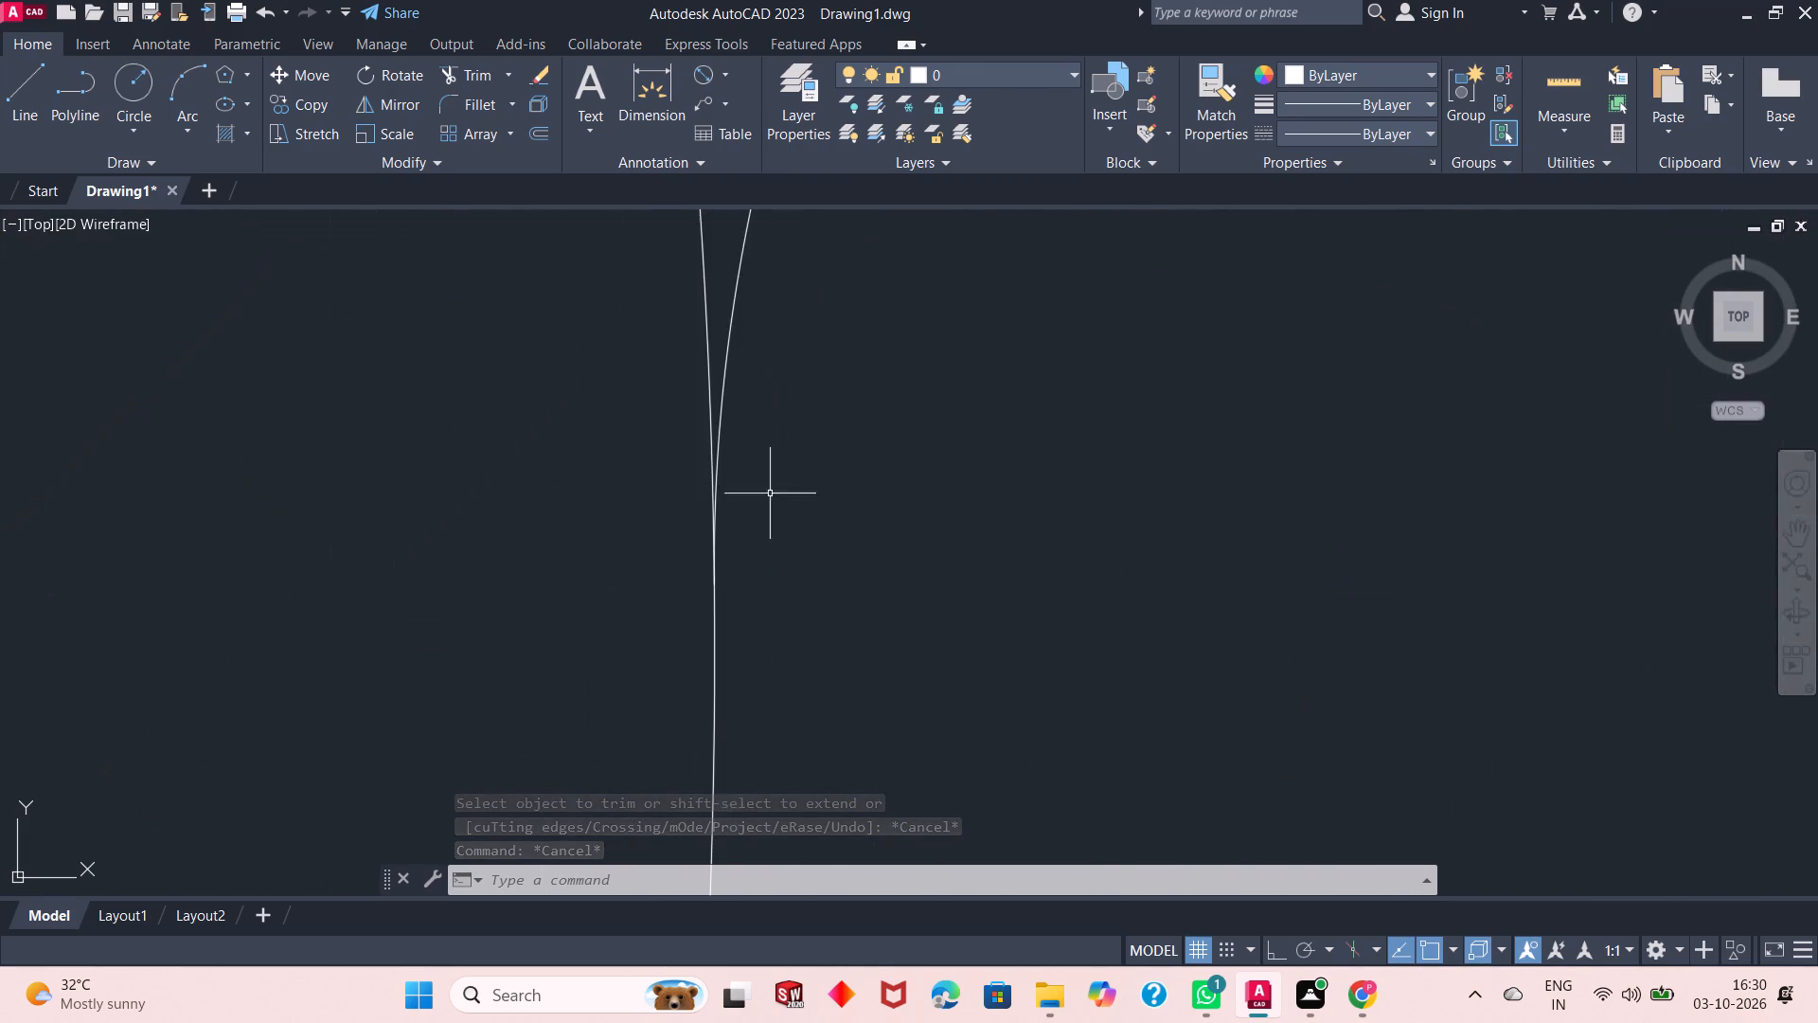
{"action": "scroll", "coordinate": [751, 527], "scroll_direction": "up", "scroll_amount": 2}
{"action": "scroll", "coordinate": [729, 535], "scroll_direction": "down", "scroll_amount": 10}
{"action": "scroll", "coordinate": [721, 490], "scroll_direction": "up", "scroll_amount": 2}
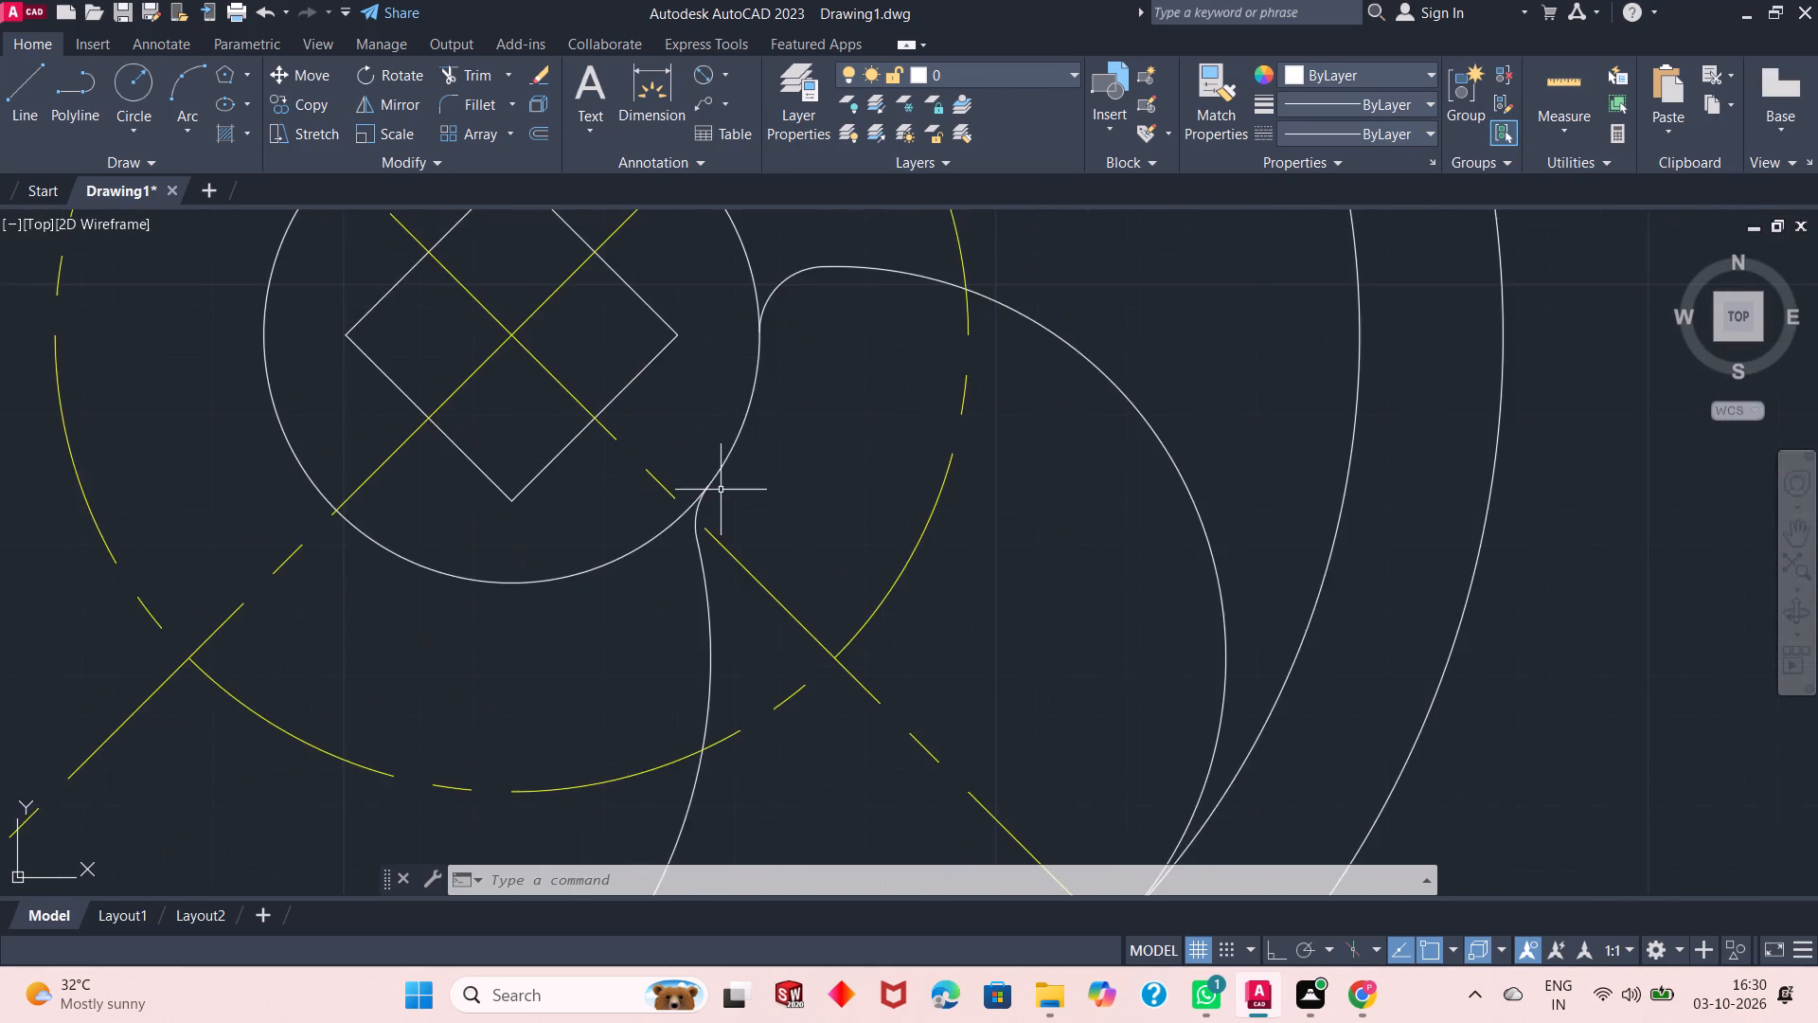
{"action": "scroll", "coordinate": [718, 490], "scroll_direction": "up", "scroll_amount": 7}
{"action": "scroll", "coordinate": [514, 462], "scroll_direction": "up", "scroll_amount": 3}
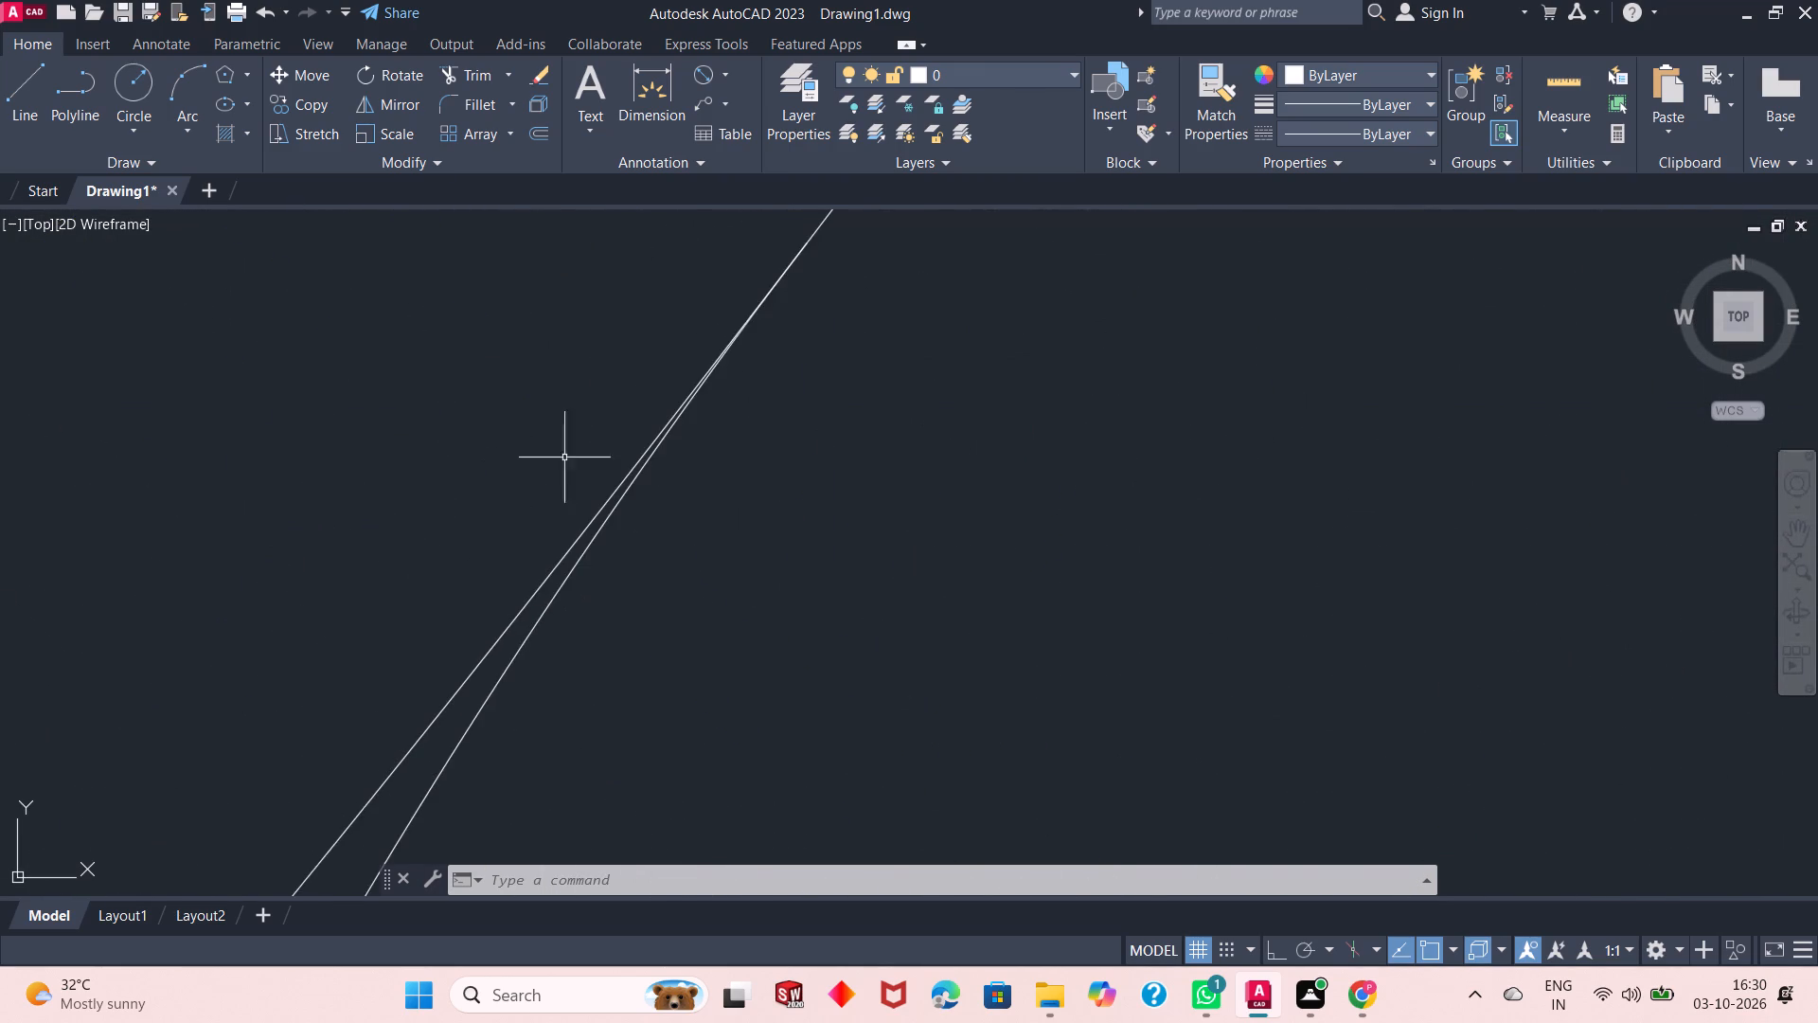
{"action": "scroll", "coordinate": [606, 456], "scroll_direction": "up", "scroll_amount": 2}
{"action": "scroll", "coordinate": [691, 436], "scroll_direction": "down", "scroll_amount": 14}
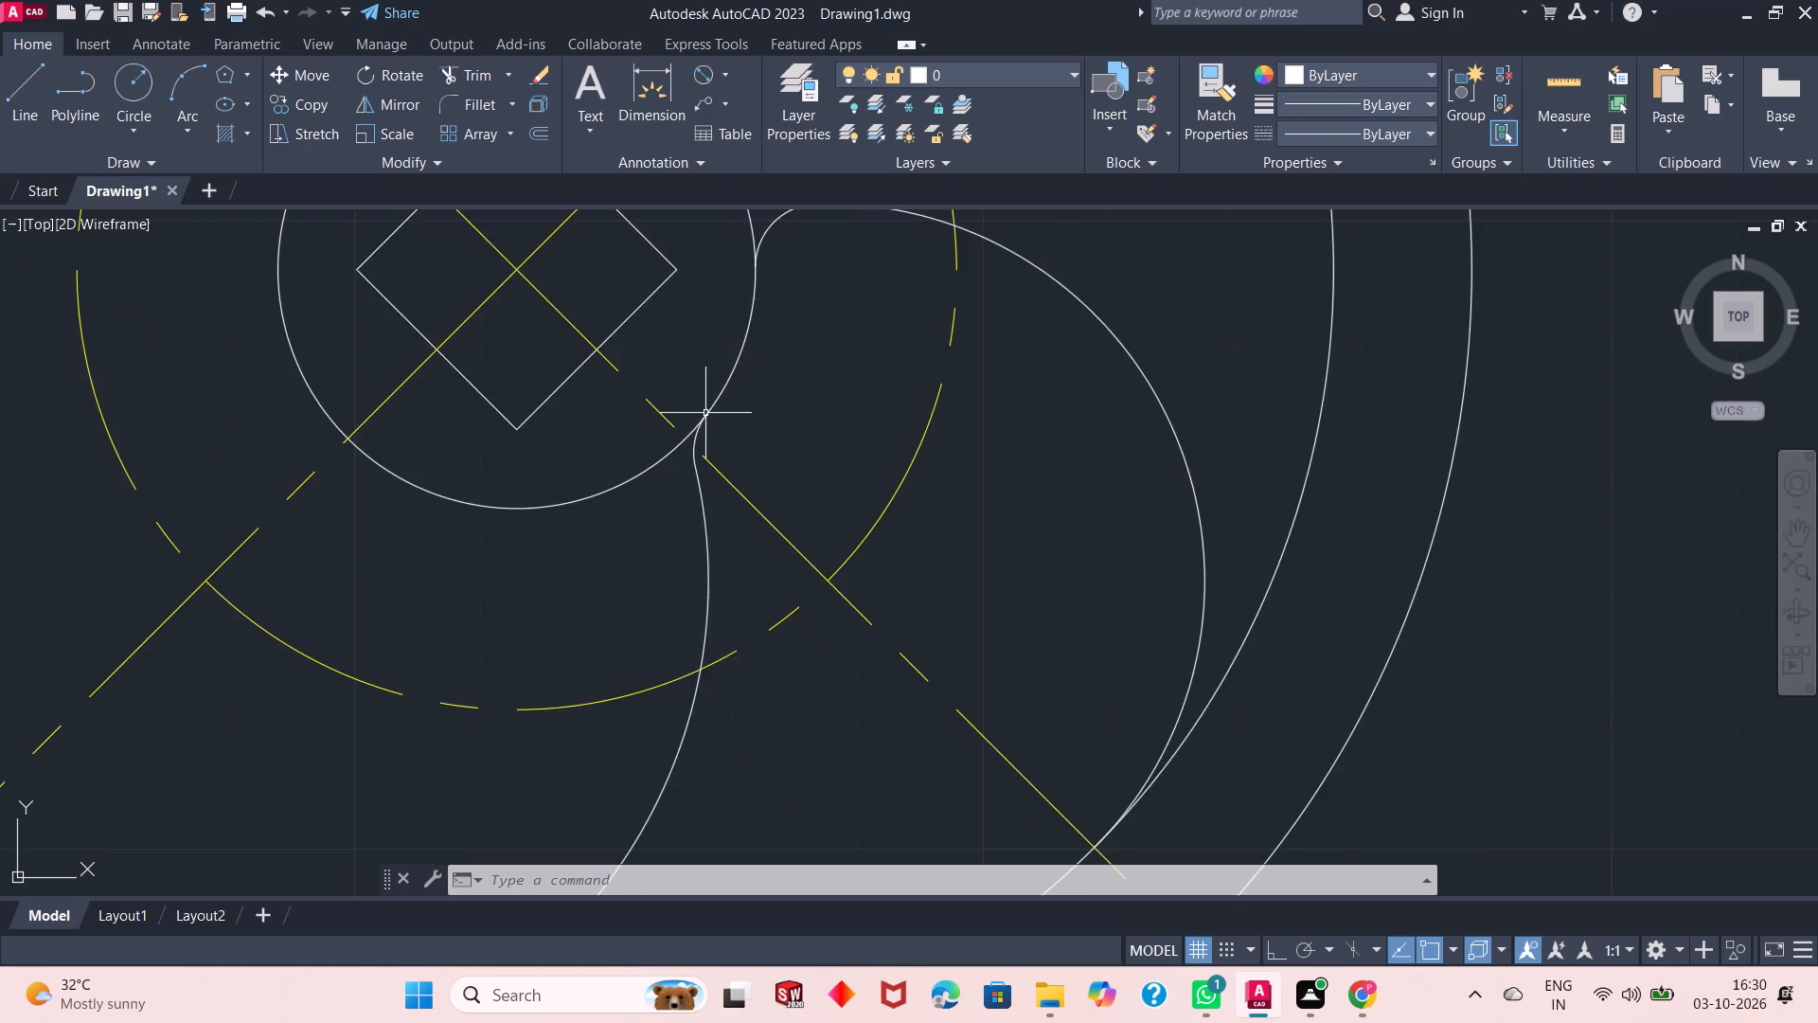
{"action": "scroll", "coordinate": [705, 413], "scroll_direction": "down", "scroll_amount": 2}
{"action": "scroll", "coordinate": [705, 412], "scroll_direction": "up", "scroll_amount": 3}
{"action": "scroll", "coordinate": [689, 417], "scroll_direction": "down", "scroll_amount": 3}
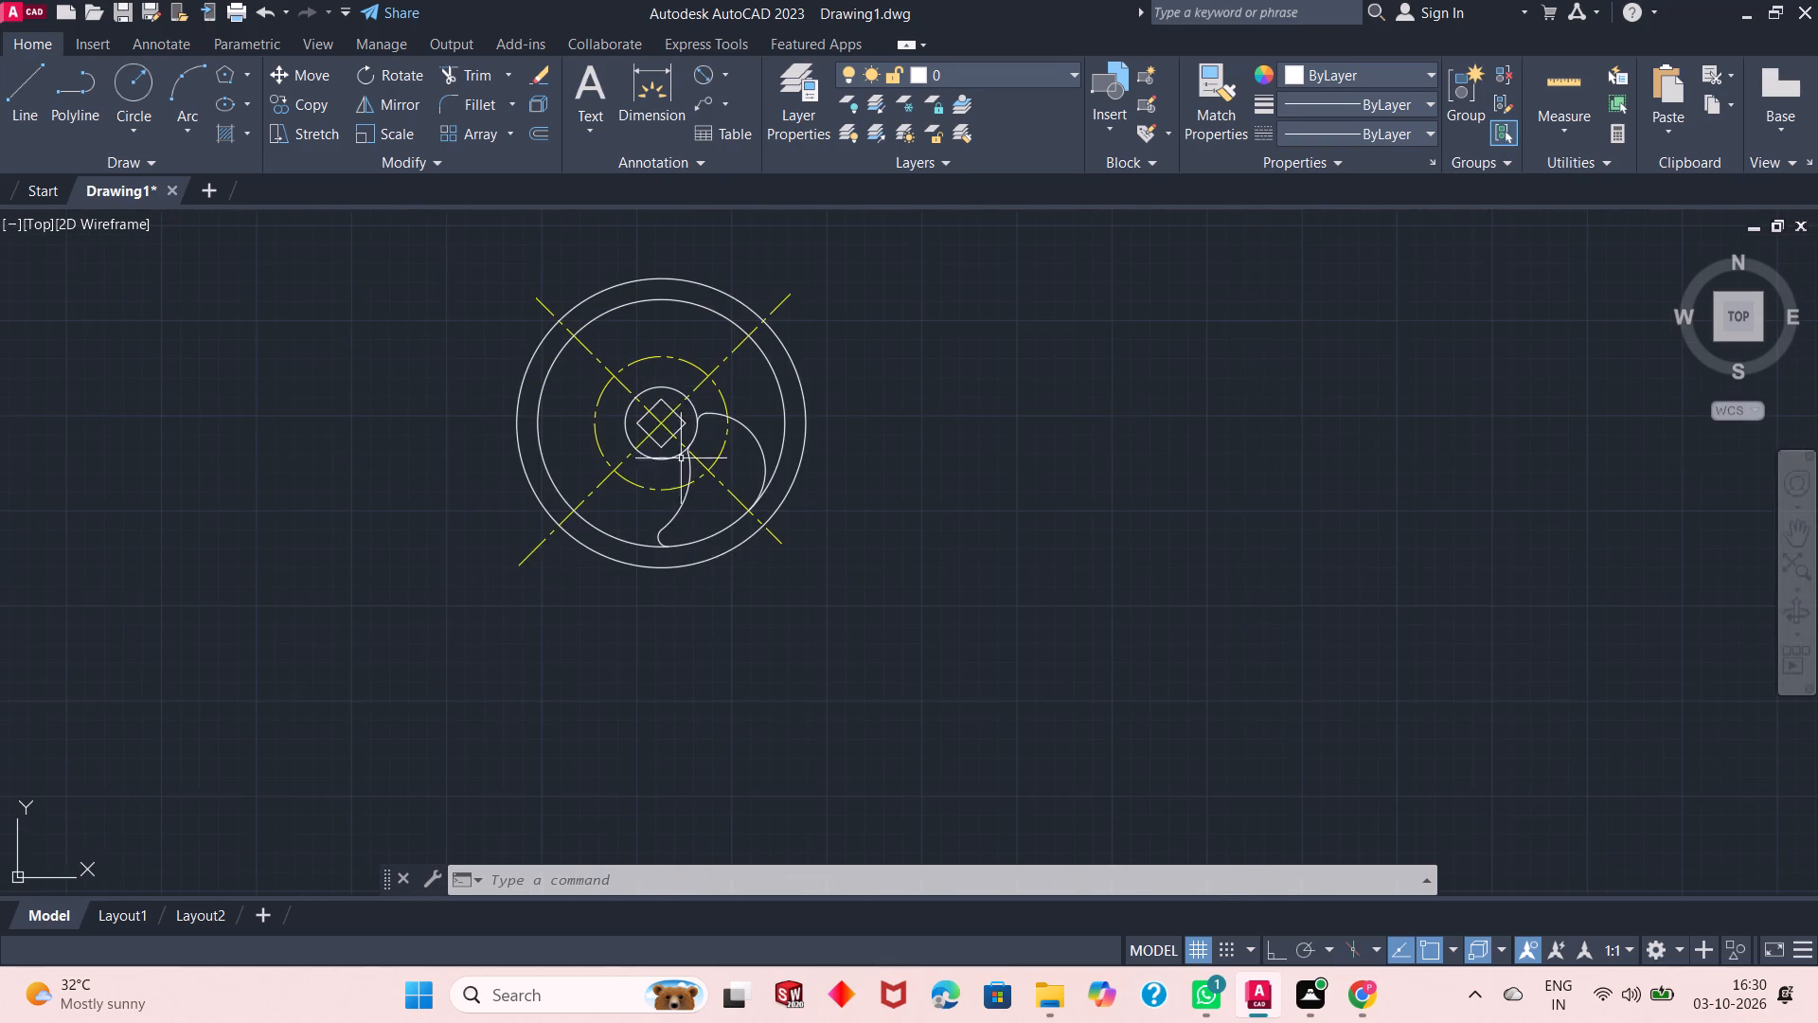
{"action": "scroll", "coordinate": [652, 427], "scroll_direction": "up", "scroll_amount": 2}
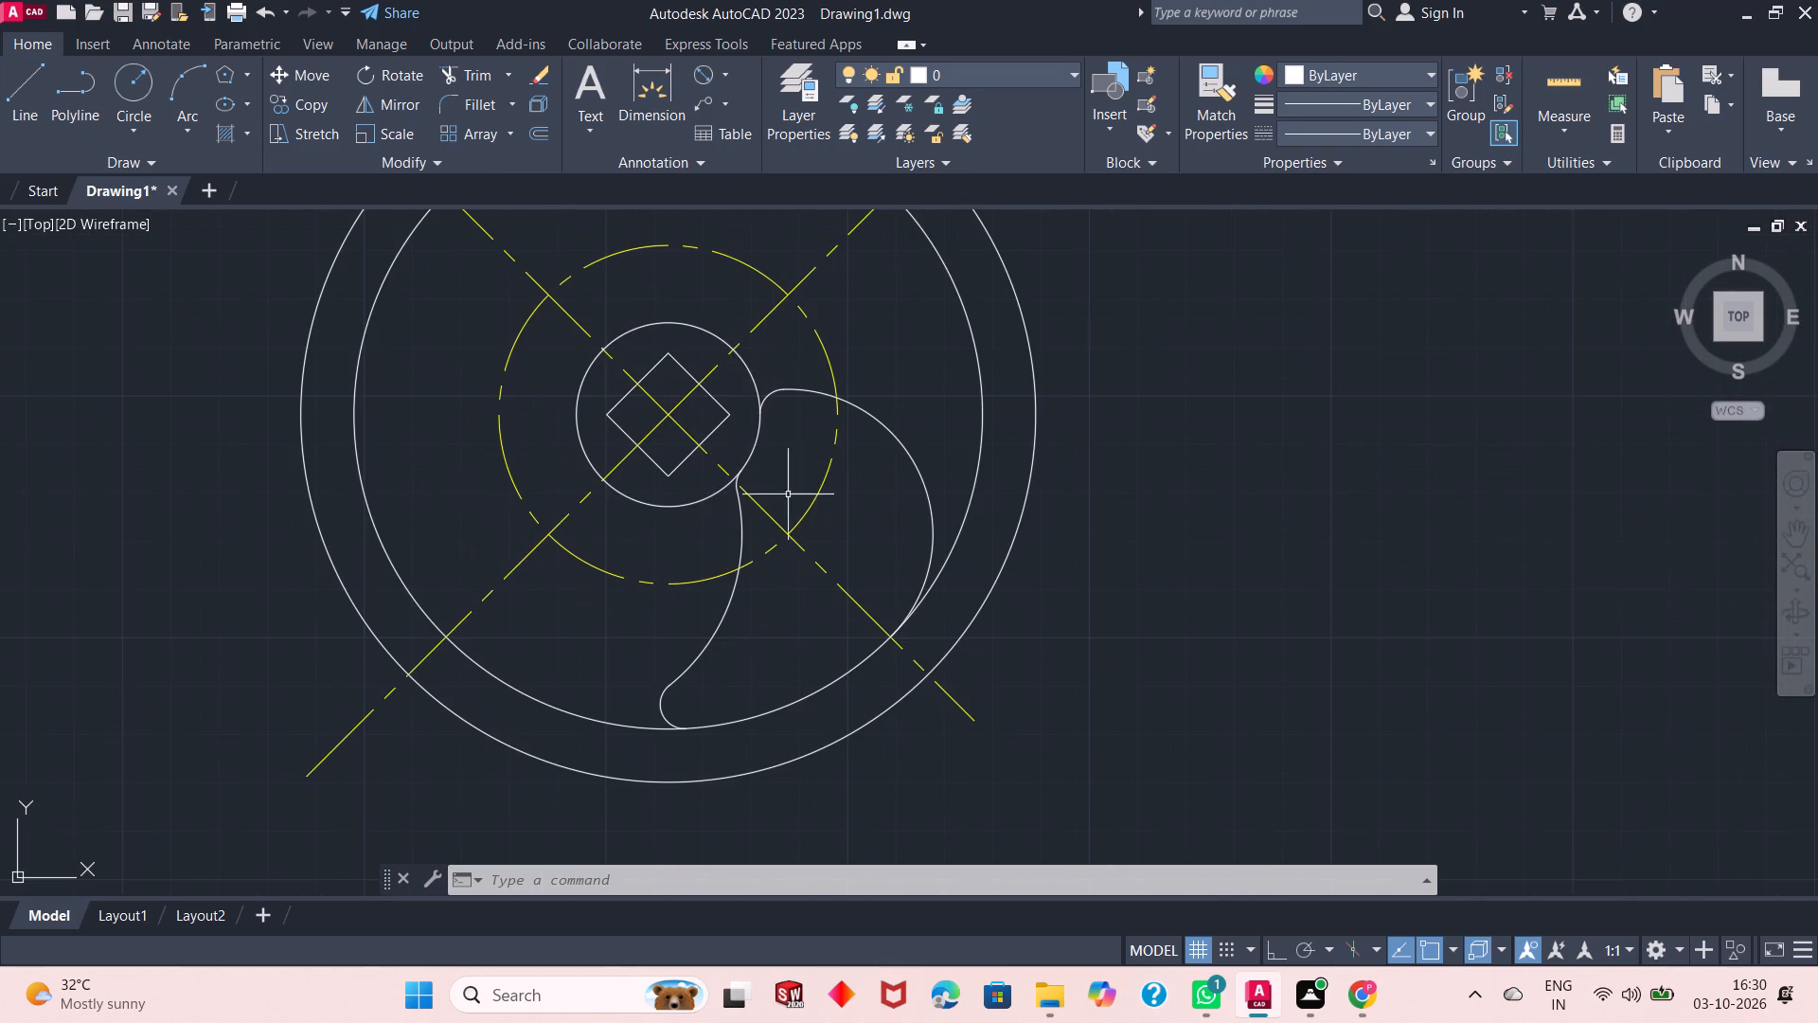
Join the radius 40 arc to its bottom fillet and the radius 30 arc to its upper fillet as polylines.
{"action": "left_click", "coordinate": [713, 641]}
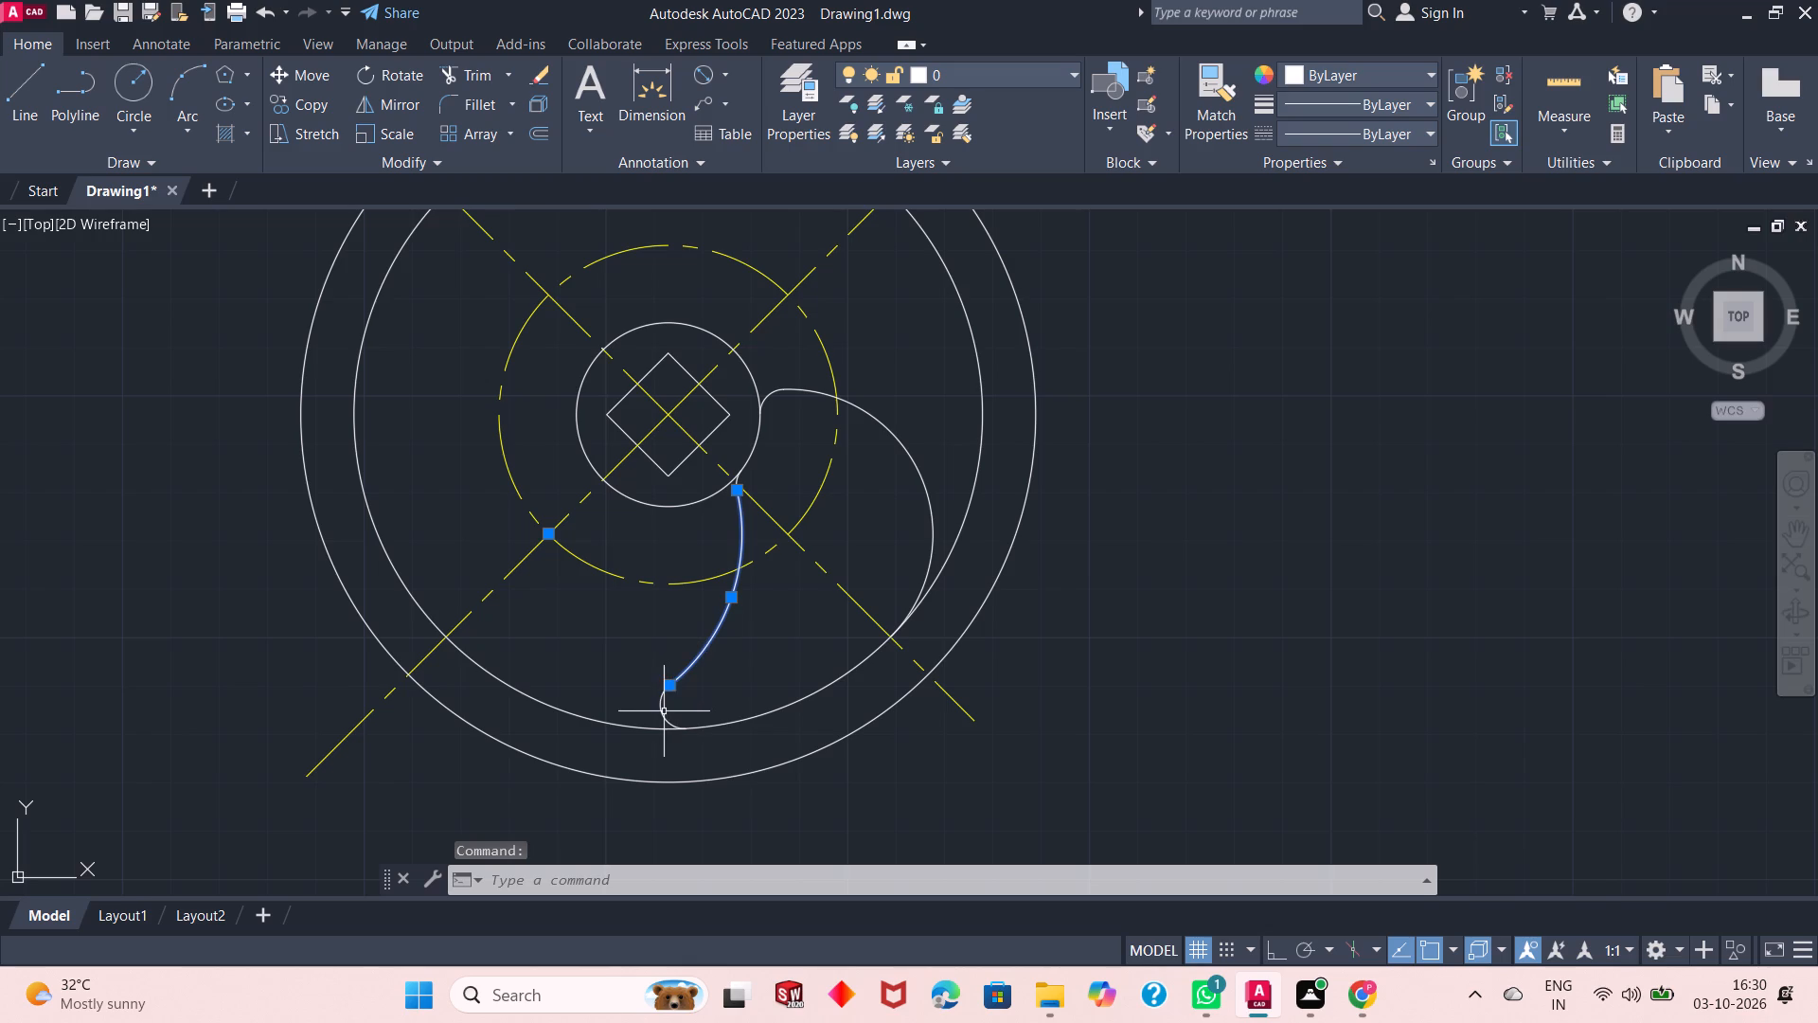
{"action": "left_click", "coordinate": [663, 711]}
{"action": "left_click", "coordinate": [898, 441]}
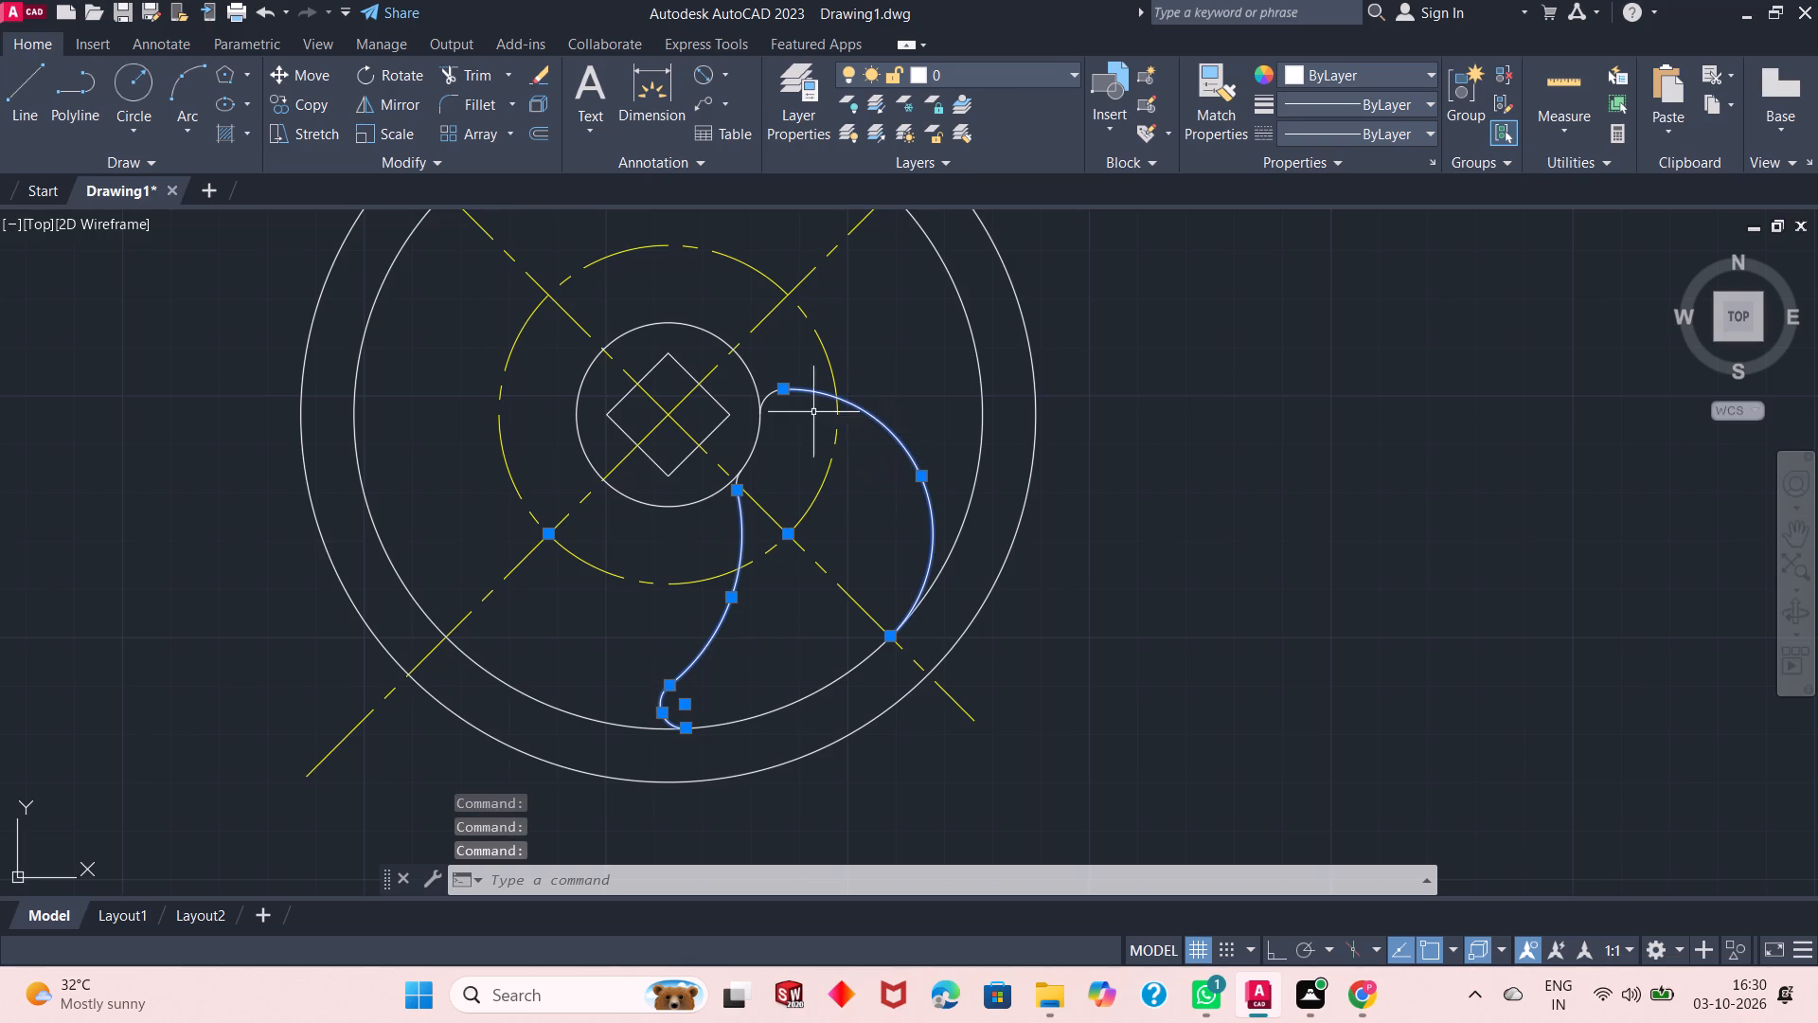
{"action": "left_click", "coordinate": [765, 396]}
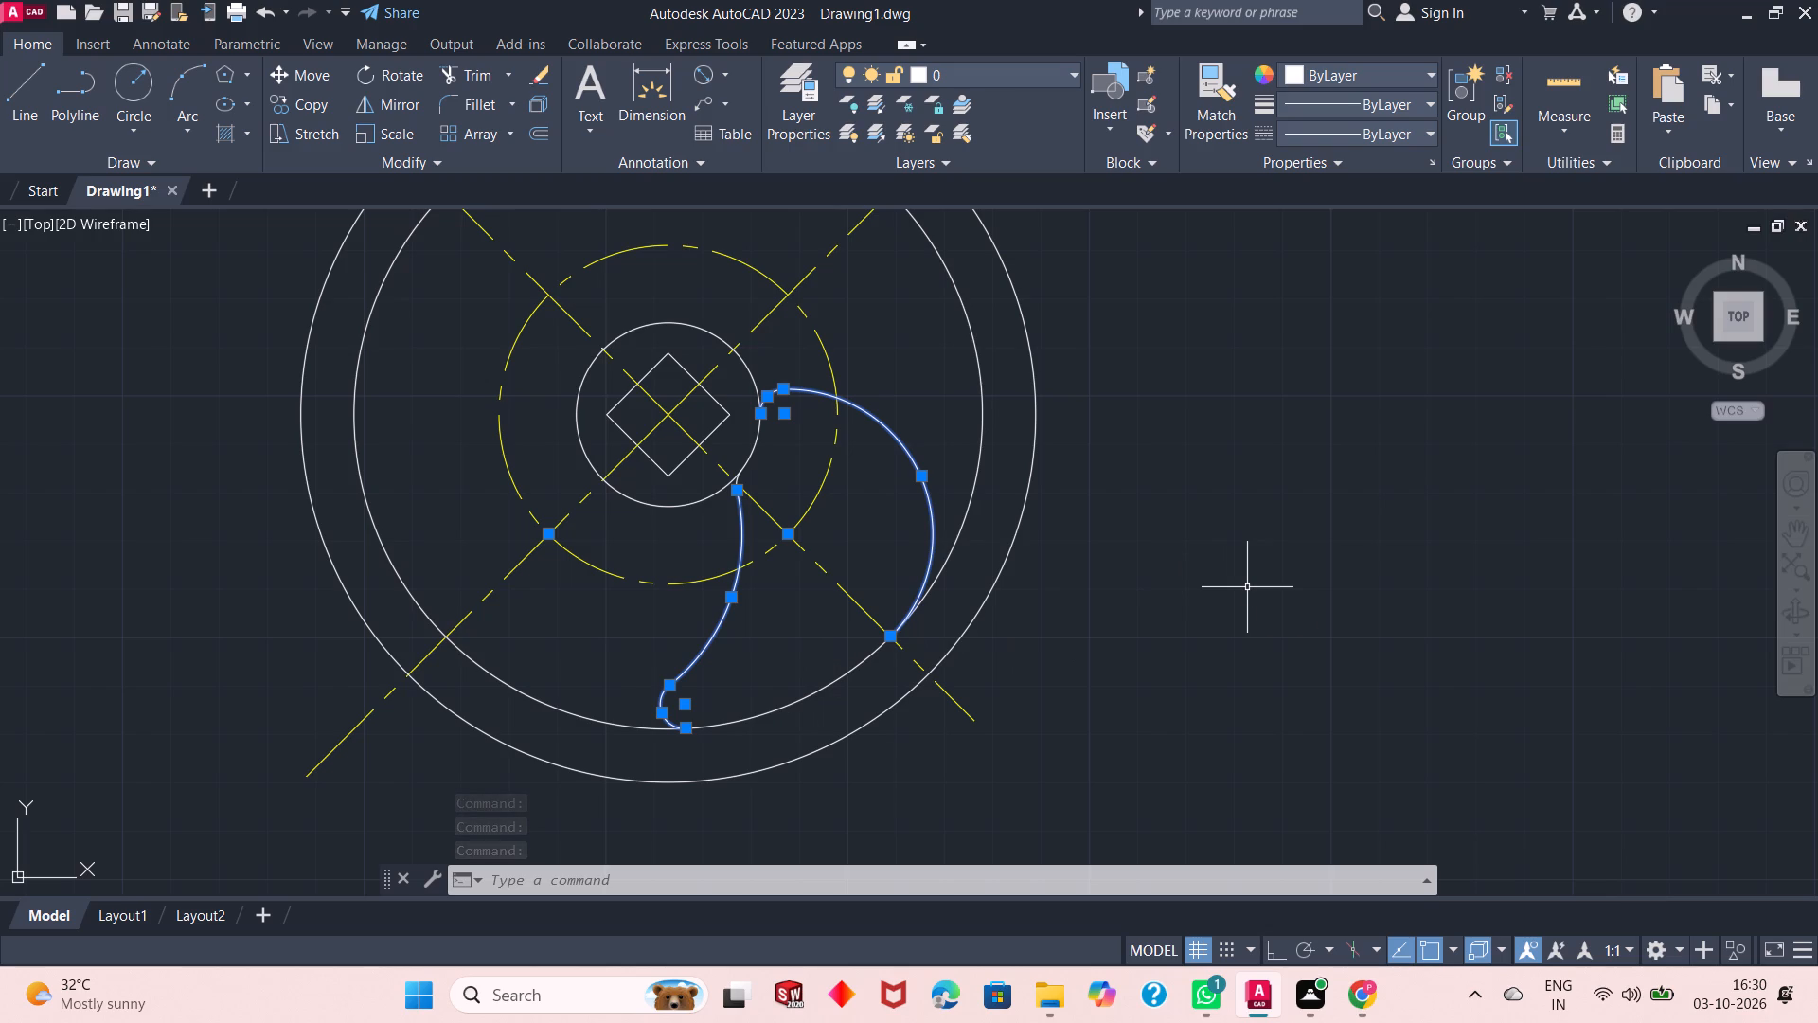
{"action": "type", "text": "j"}
{"action": "key", "text": "space"}
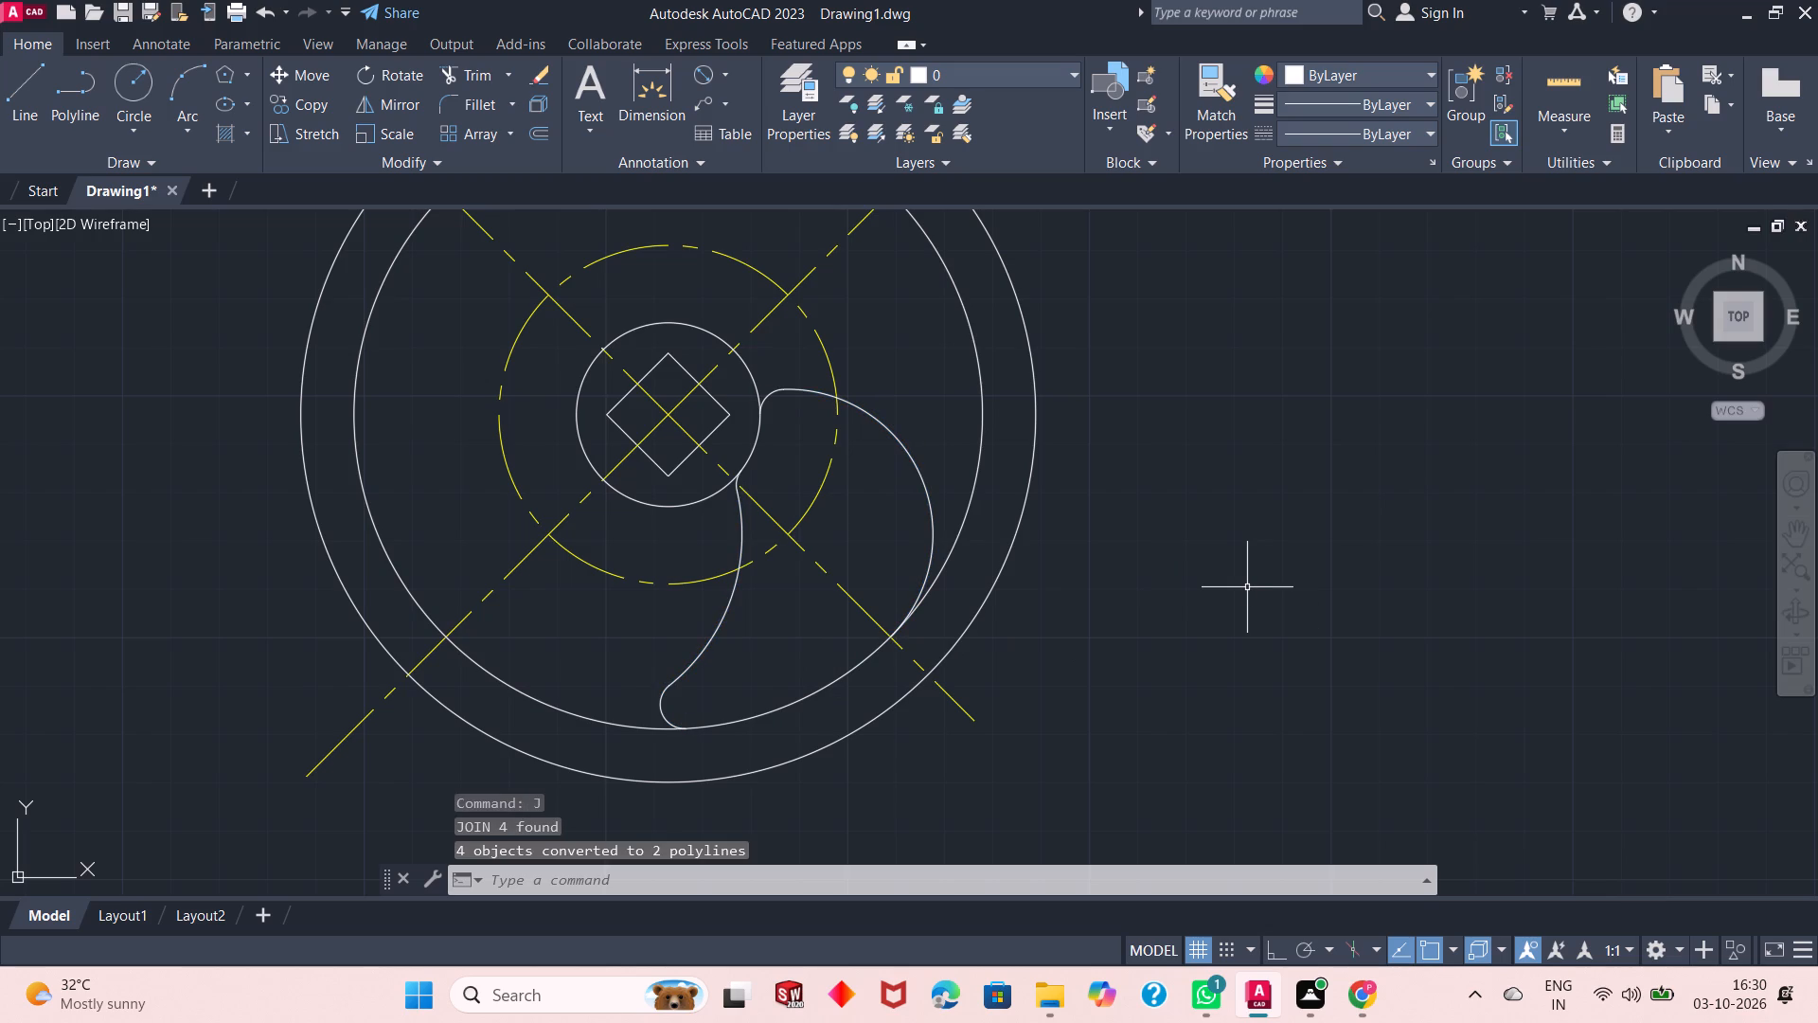
Join the small fillet at the central circle to the radius 40 arc polyline, with the radius 30 polyline also selected.
{"action": "left_click", "coordinate": [908, 447]}
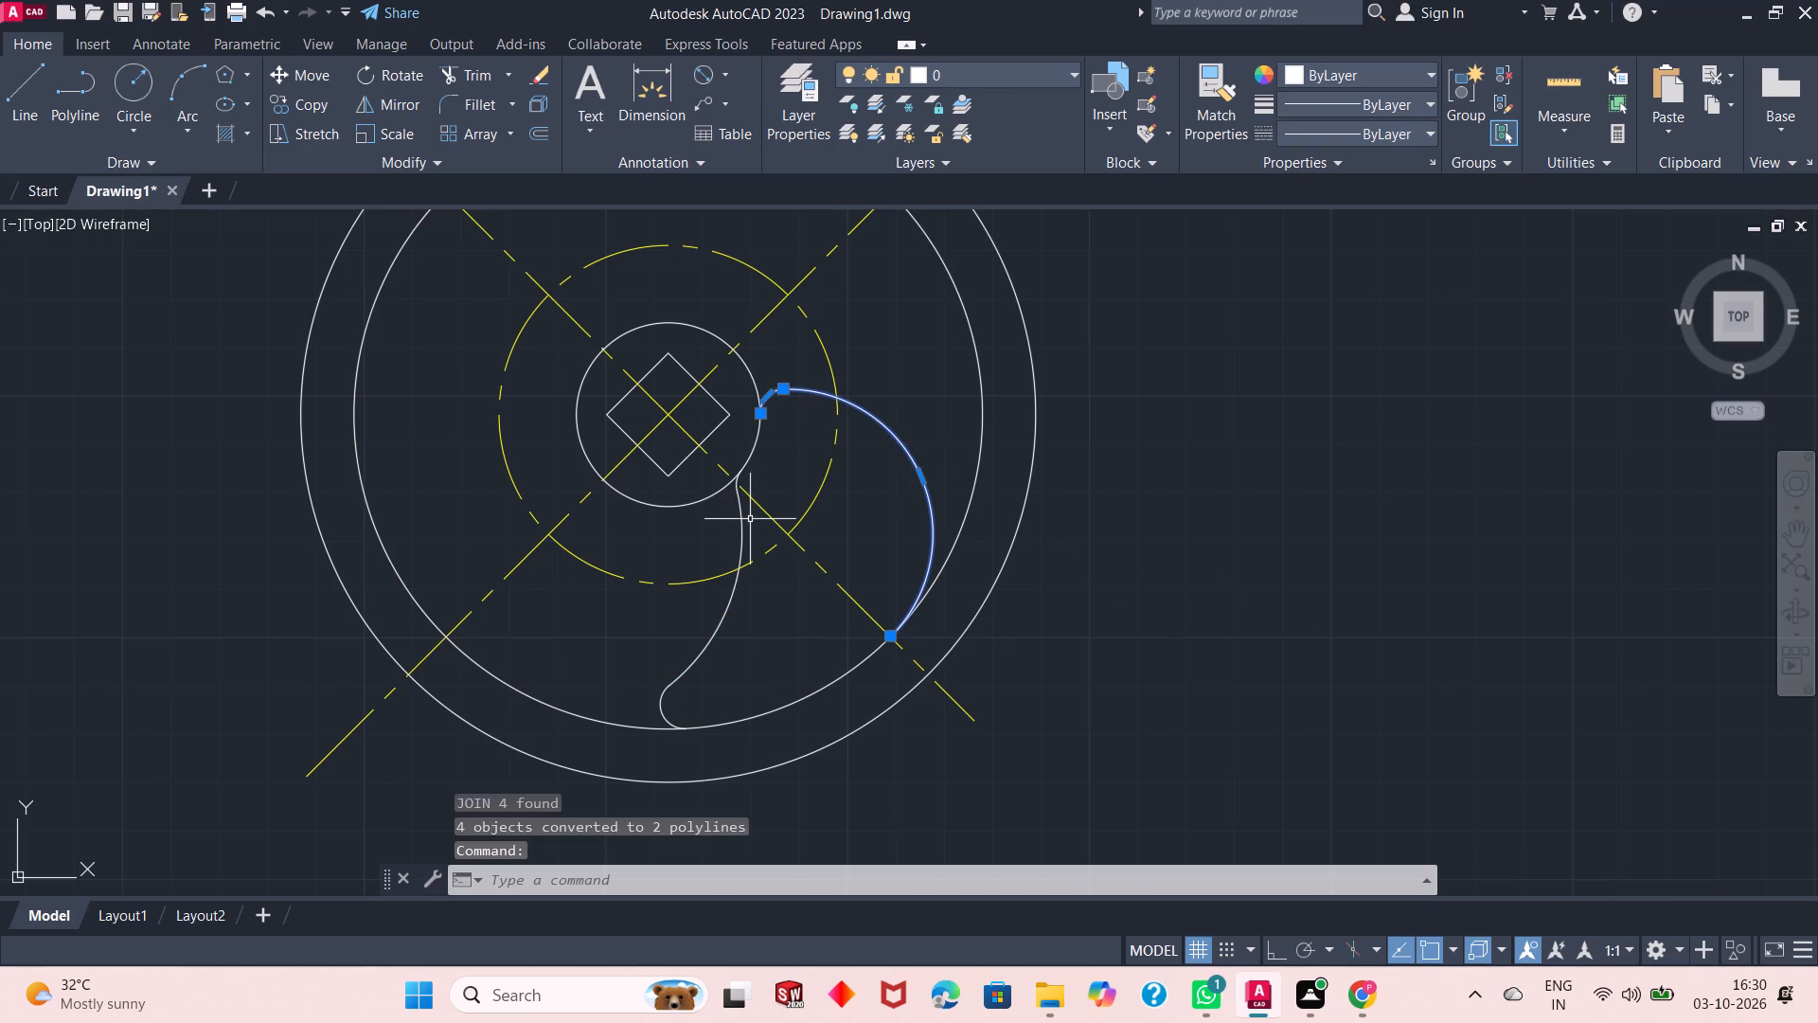
{"action": "left_click", "coordinate": [740, 520]}
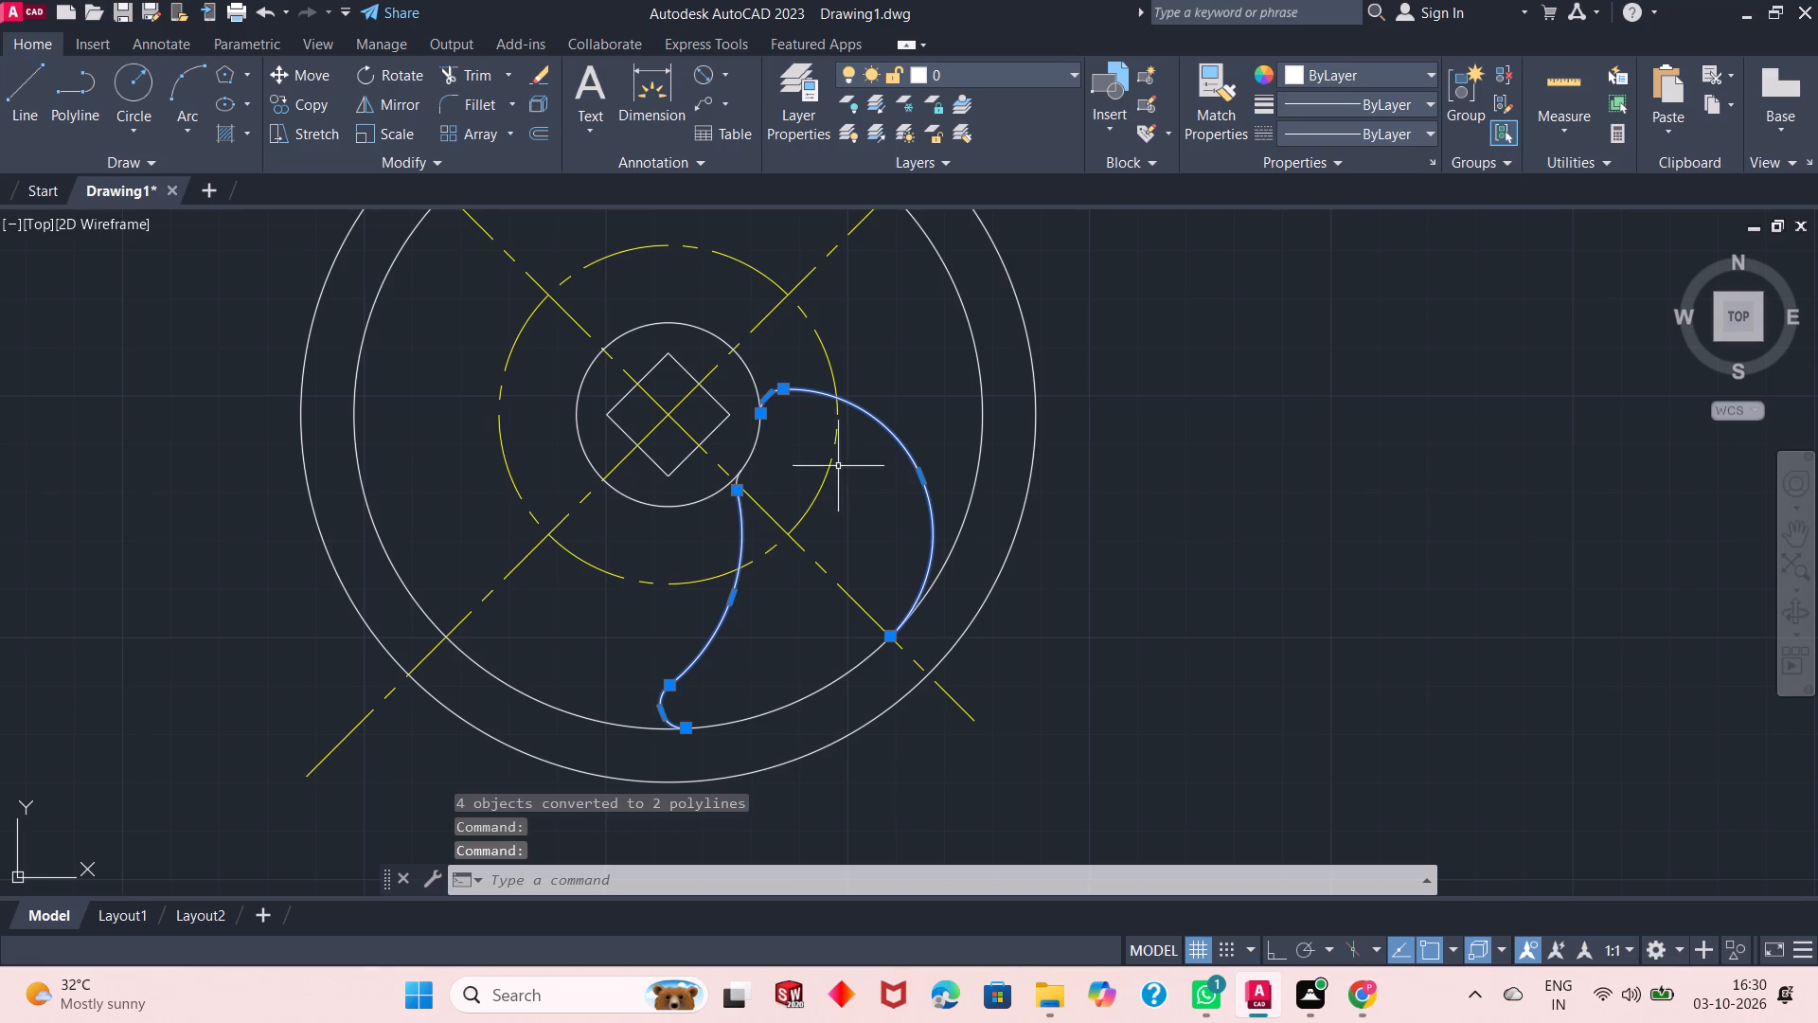
{"action": "scroll", "coordinate": [744, 465], "scroll_direction": "up", "scroll_amount": 3}
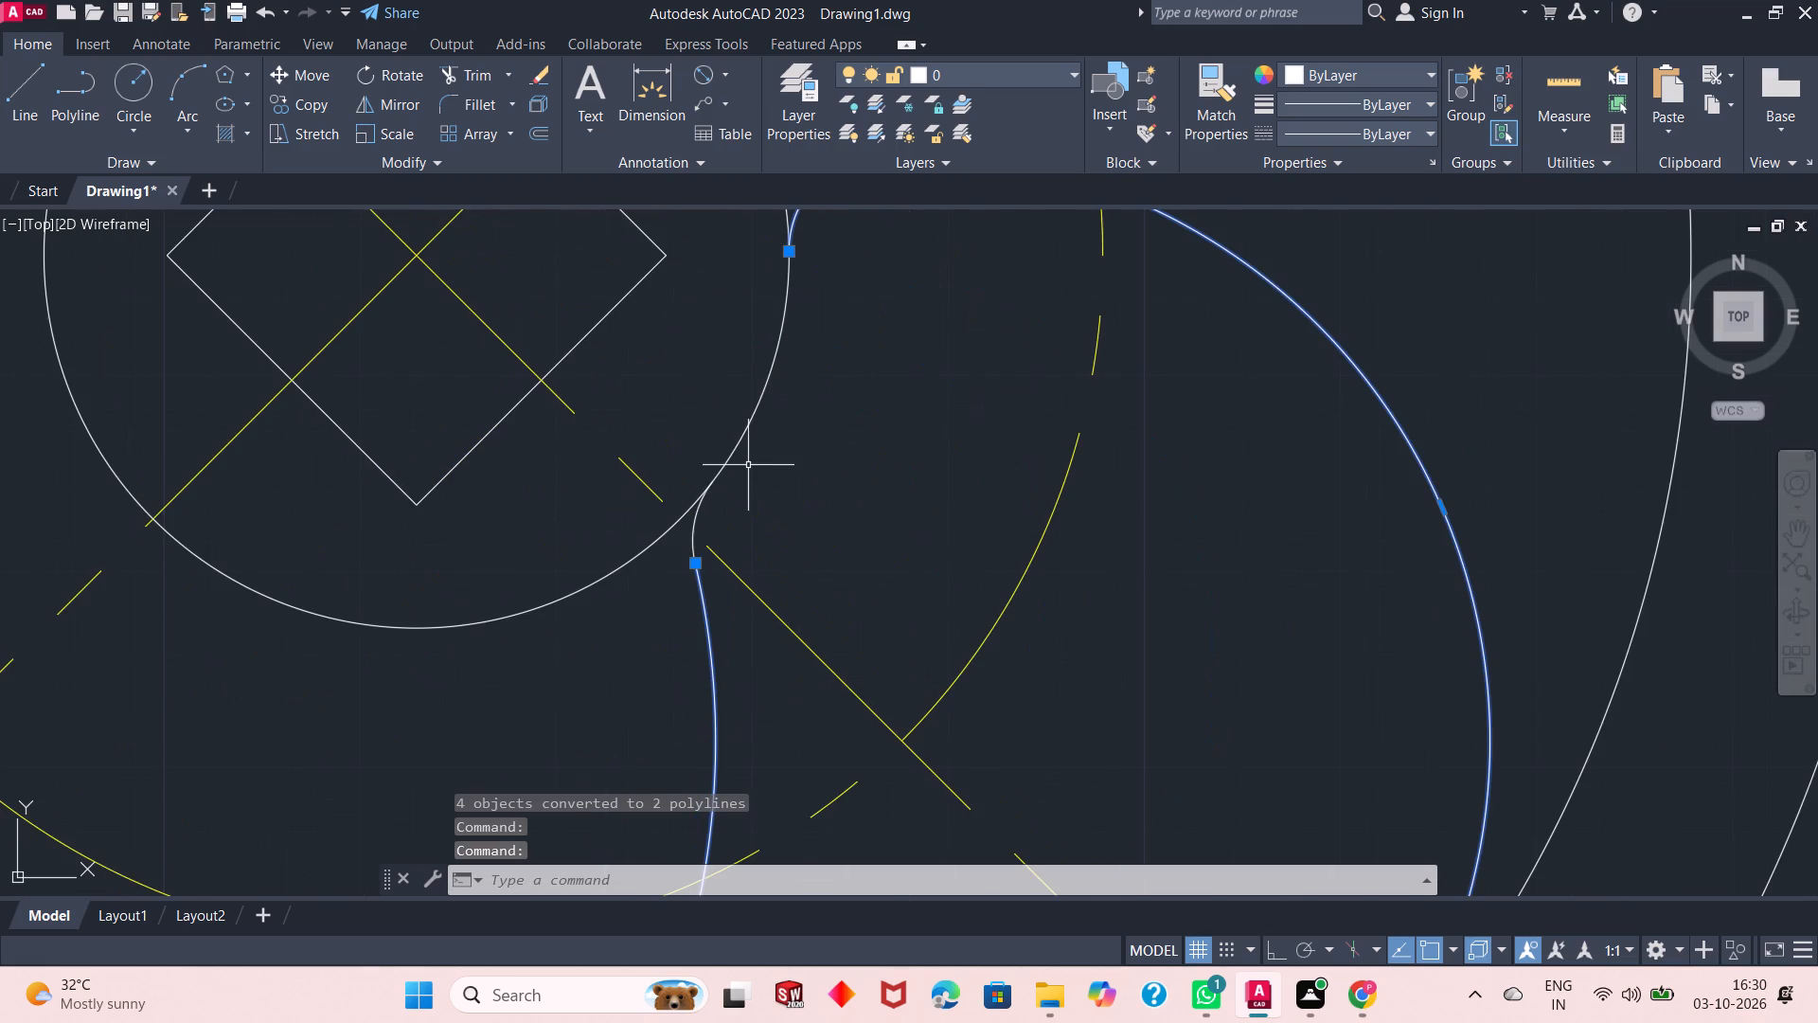
{"action": "left_click", "coordinate": [693, 544]}
{"action": "scroll", "coordinate": [841, 496], "scroll_direction": "down", "scroll_amount": 1}
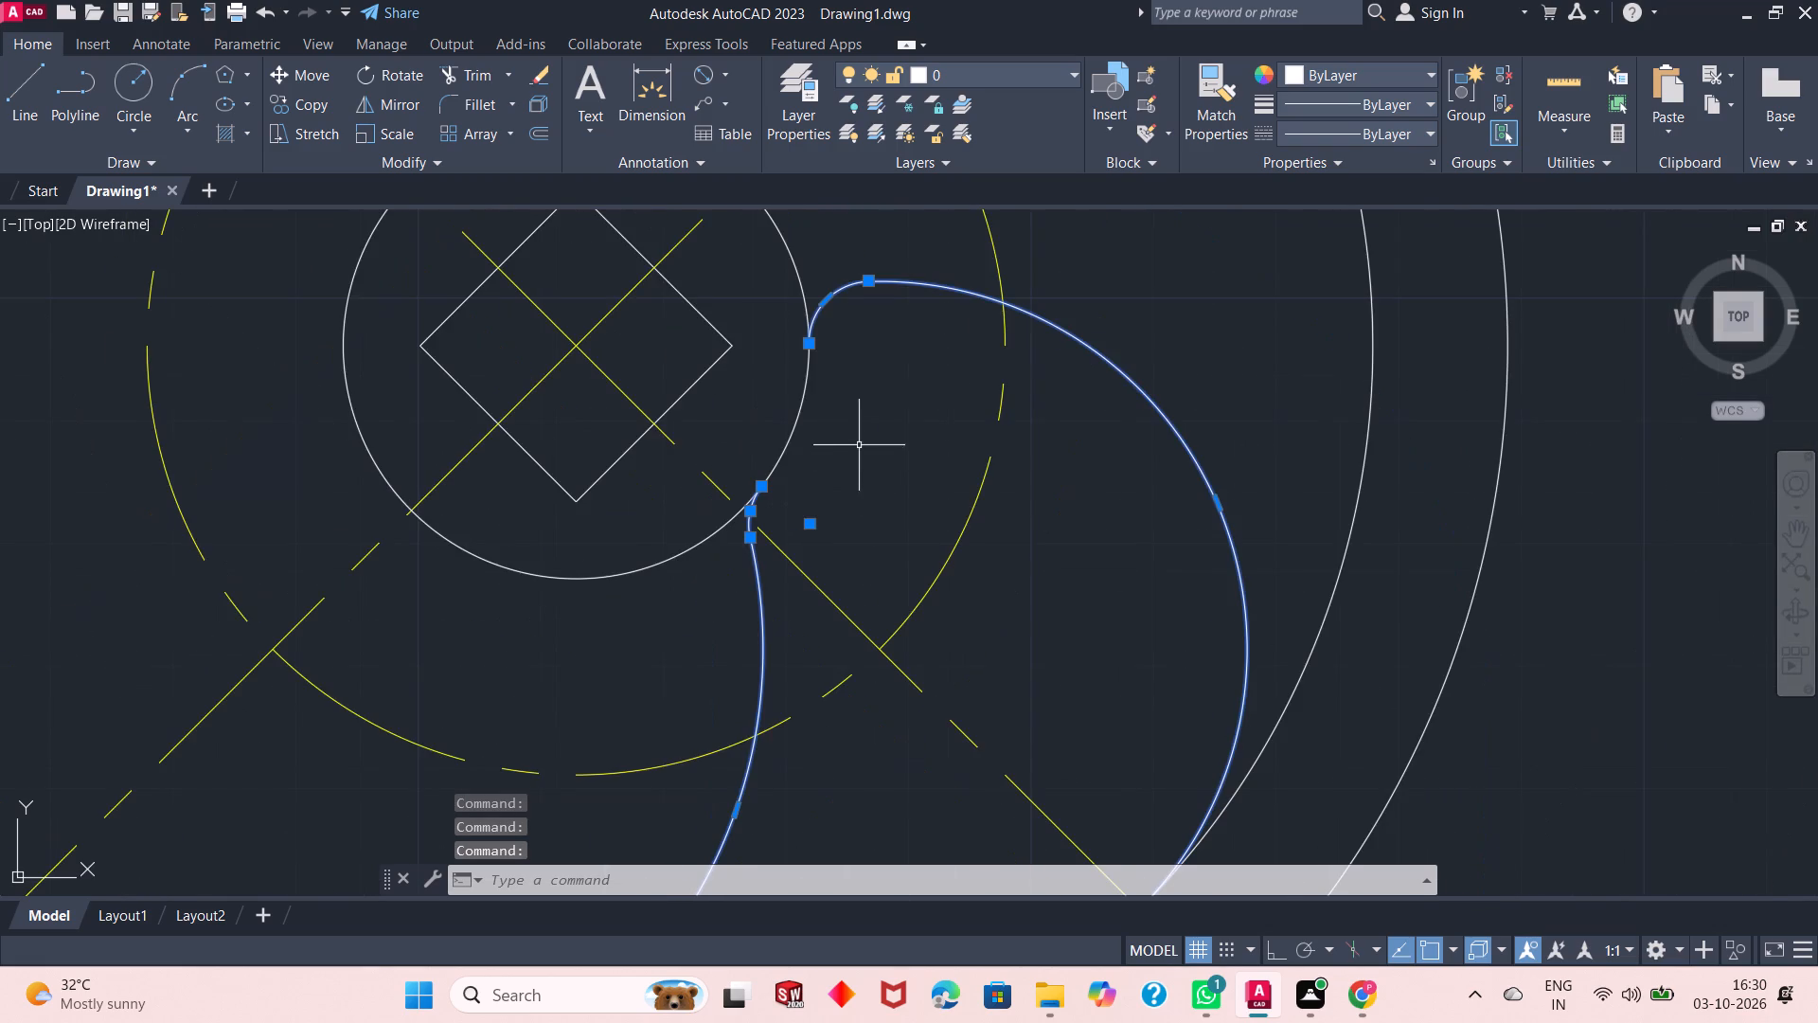
{"action": "scroll", "coordinate": [861, 405], "scroll_direction": "down", "scroll_amount": 2}
{"action": "scroll", "coordinate": [858, 627], "scroll_direction": "up", "scroll_amount": 2}
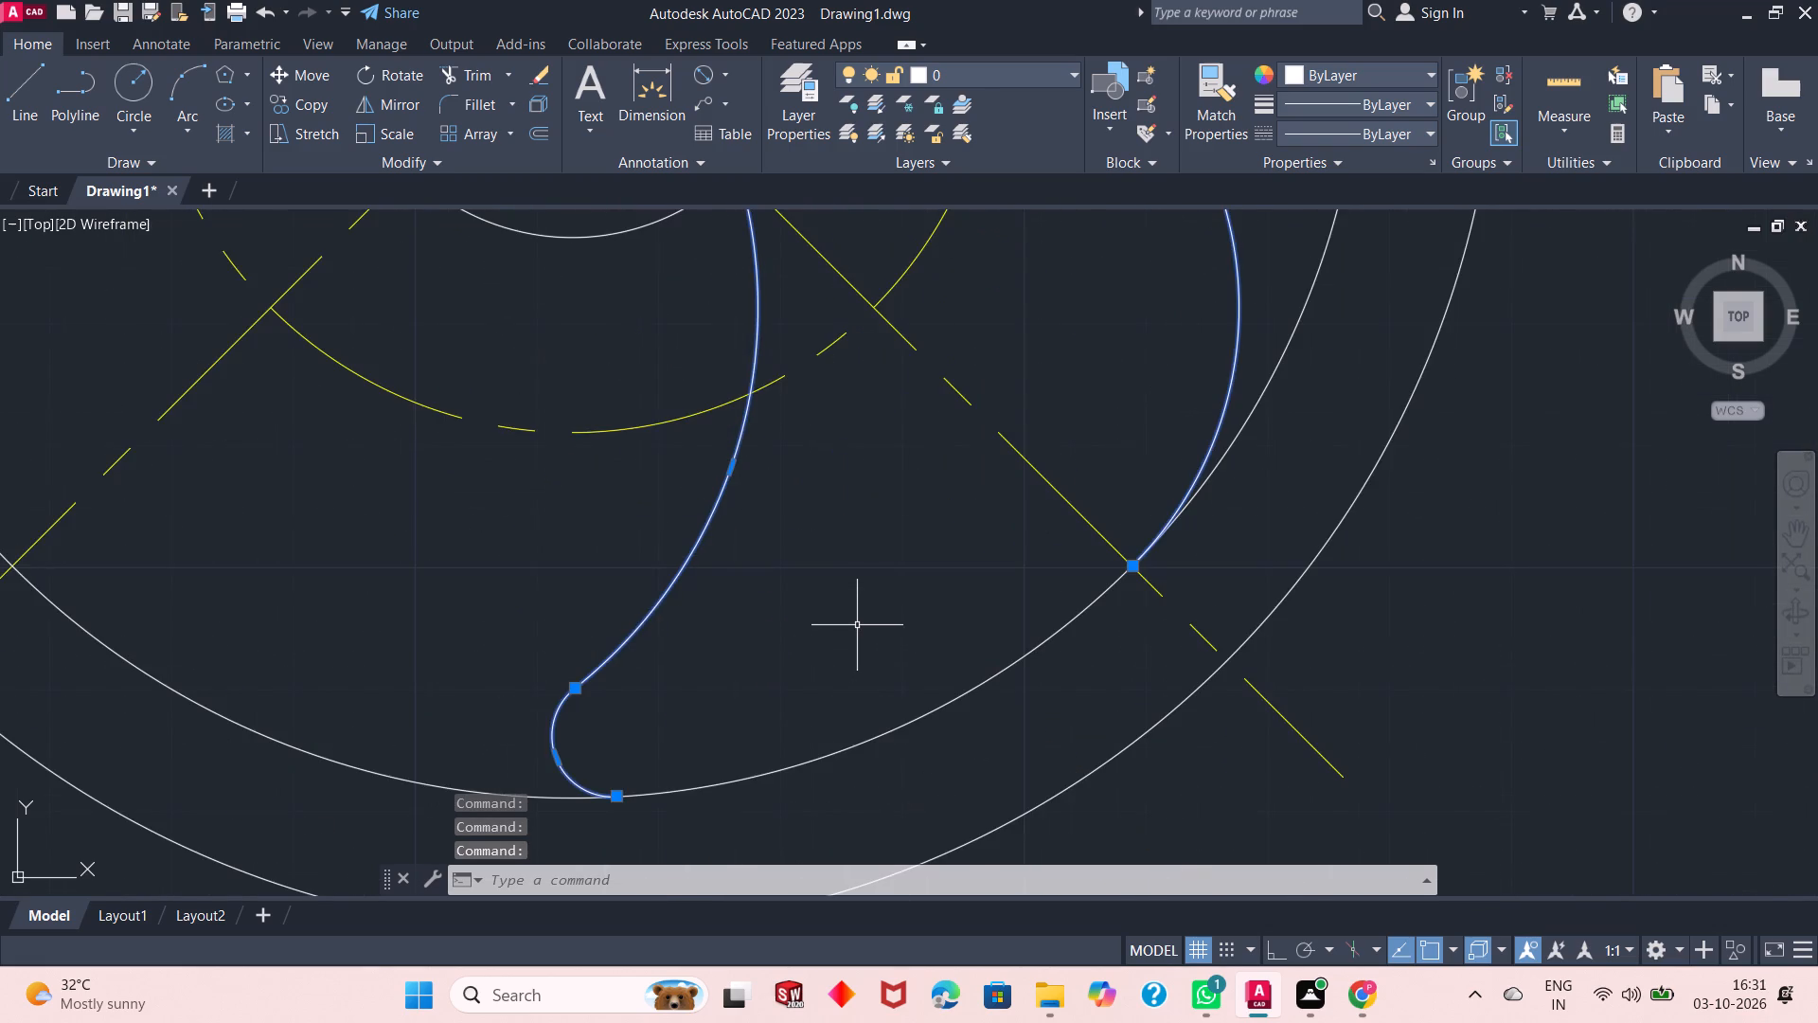
{"action": "scroll", "coordinate": [848, 625], "scroll_direction": "down", "scroll_amount": 2}
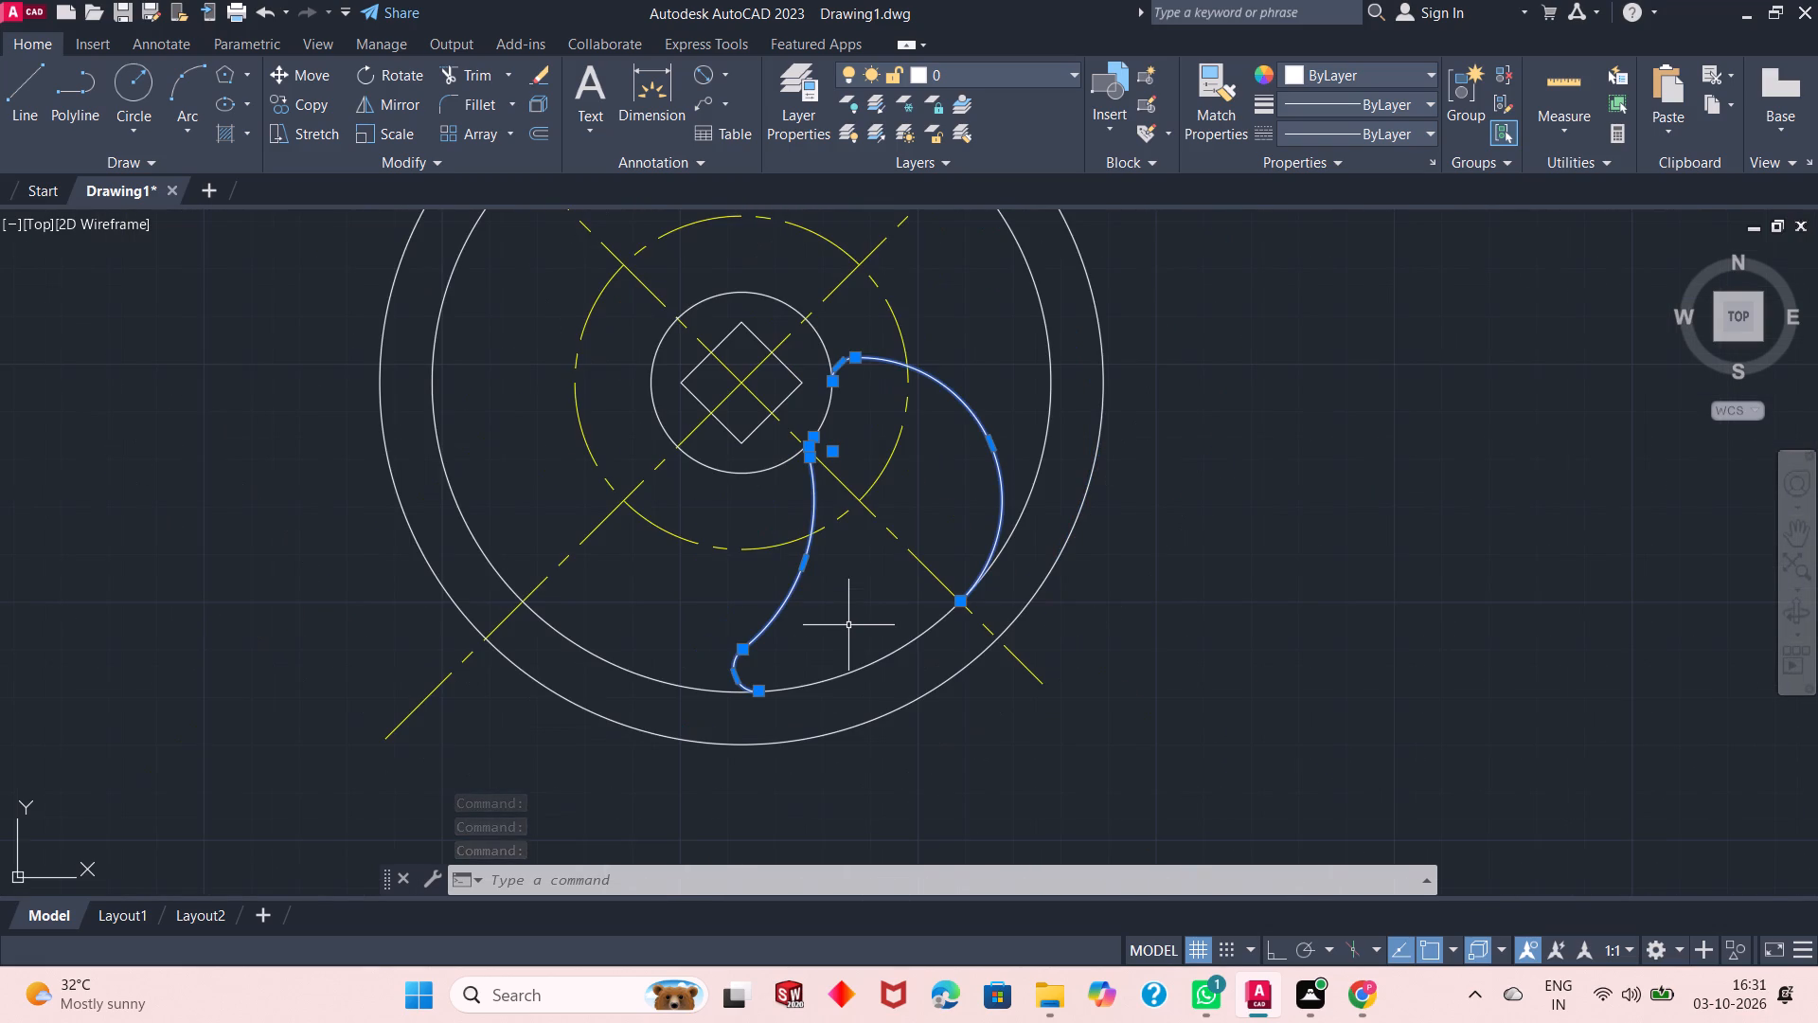
{"action": "type", "text": "j"}
{"action": "key", "text": "space"}
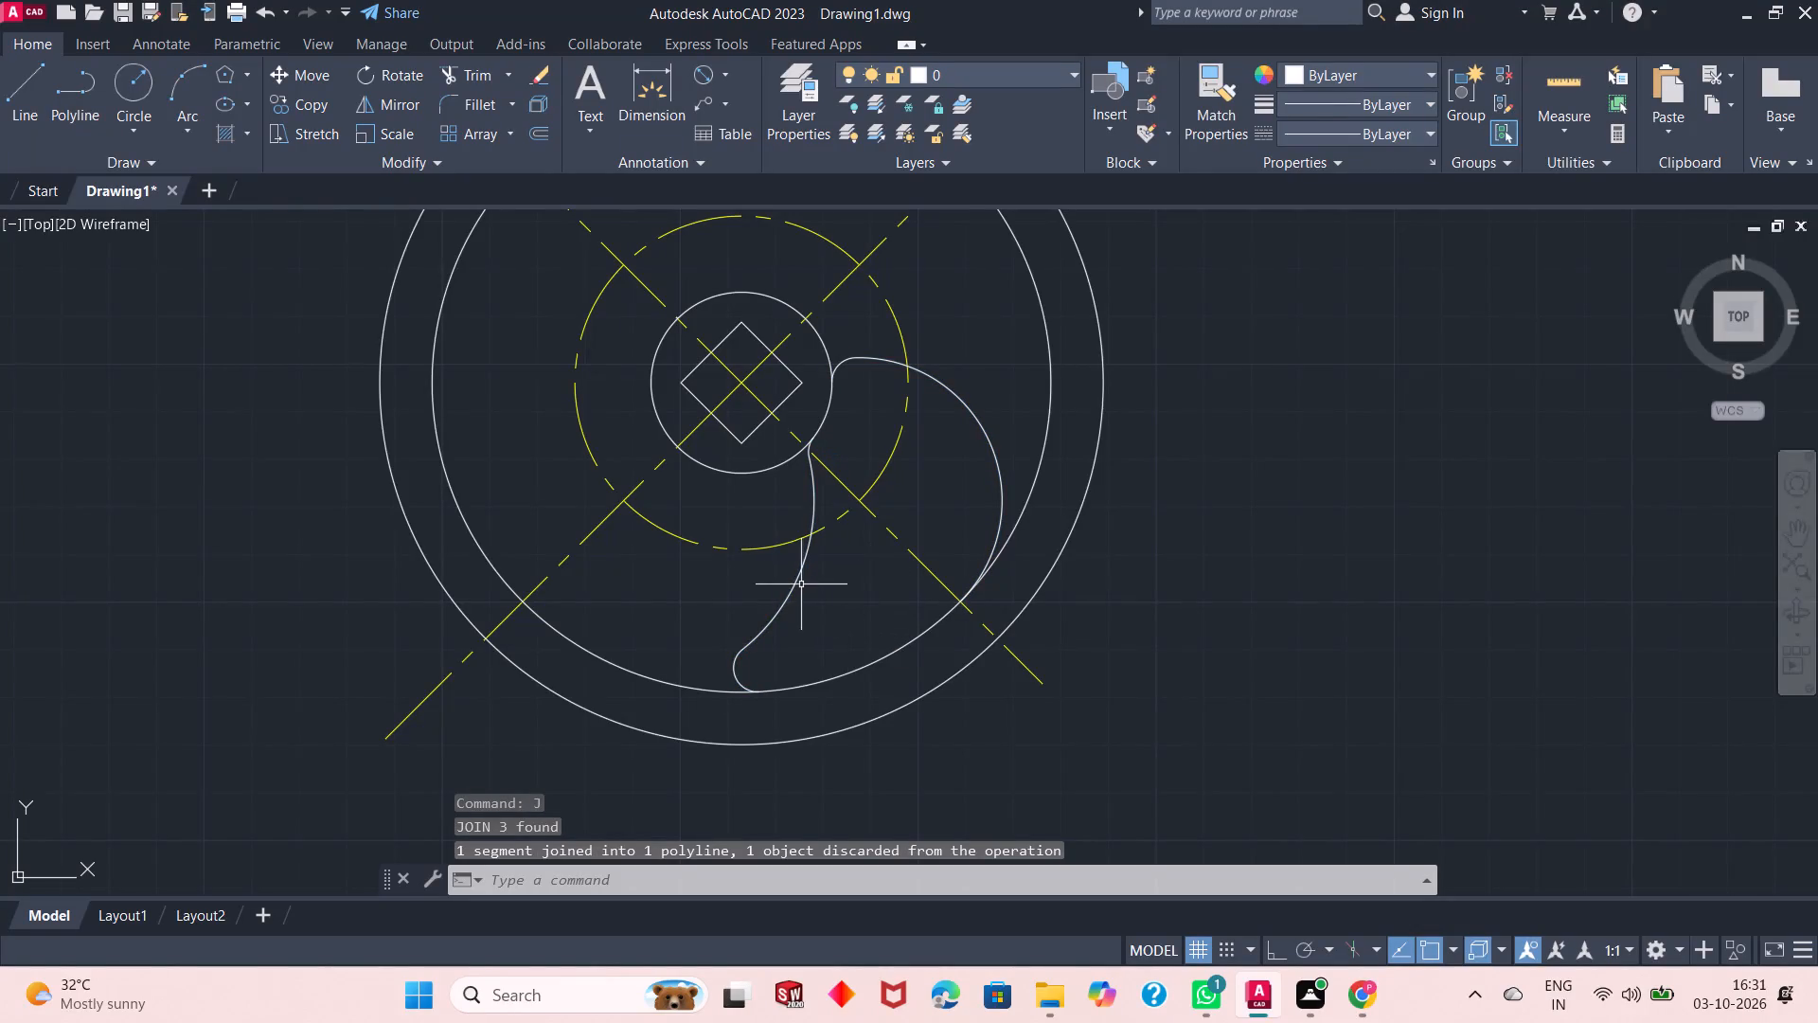
Create a polar array of both blade polylines about the common centre of the circles, with 4 items.
{"action": "left_click", "coordinate": [789, 593]}
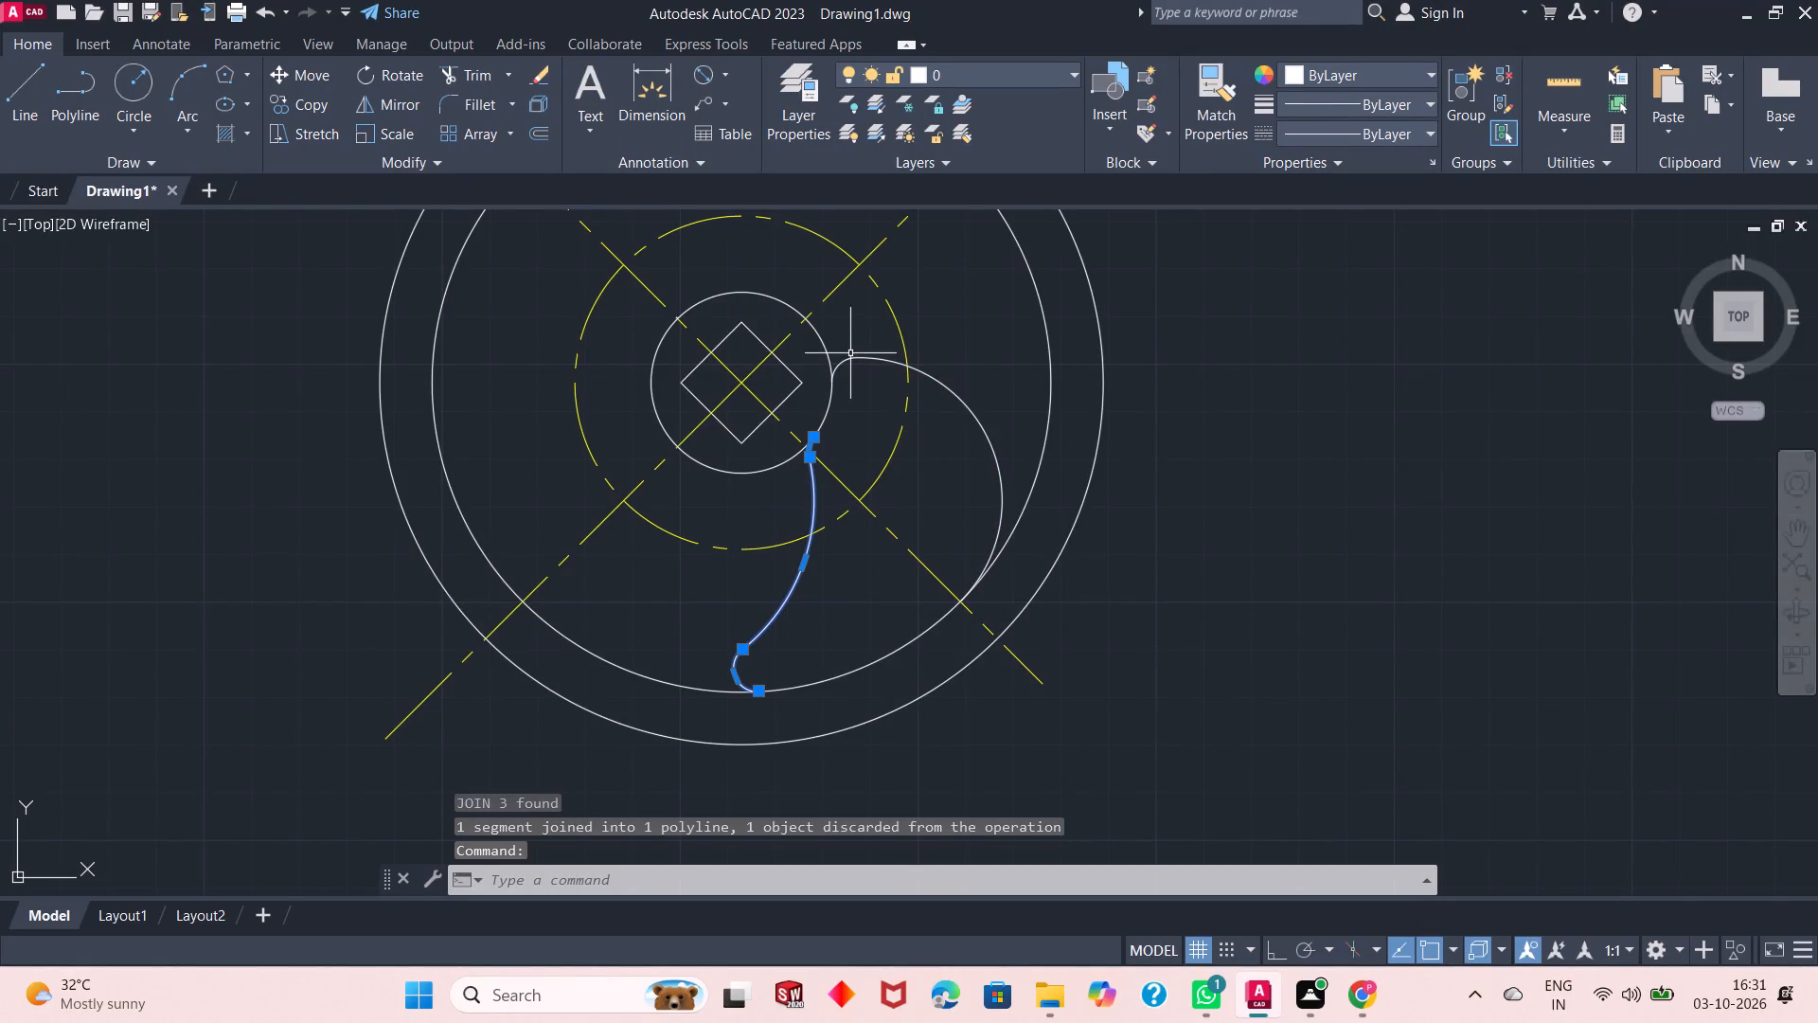
{"action": "left_click", "coordinate": [851, 355]}
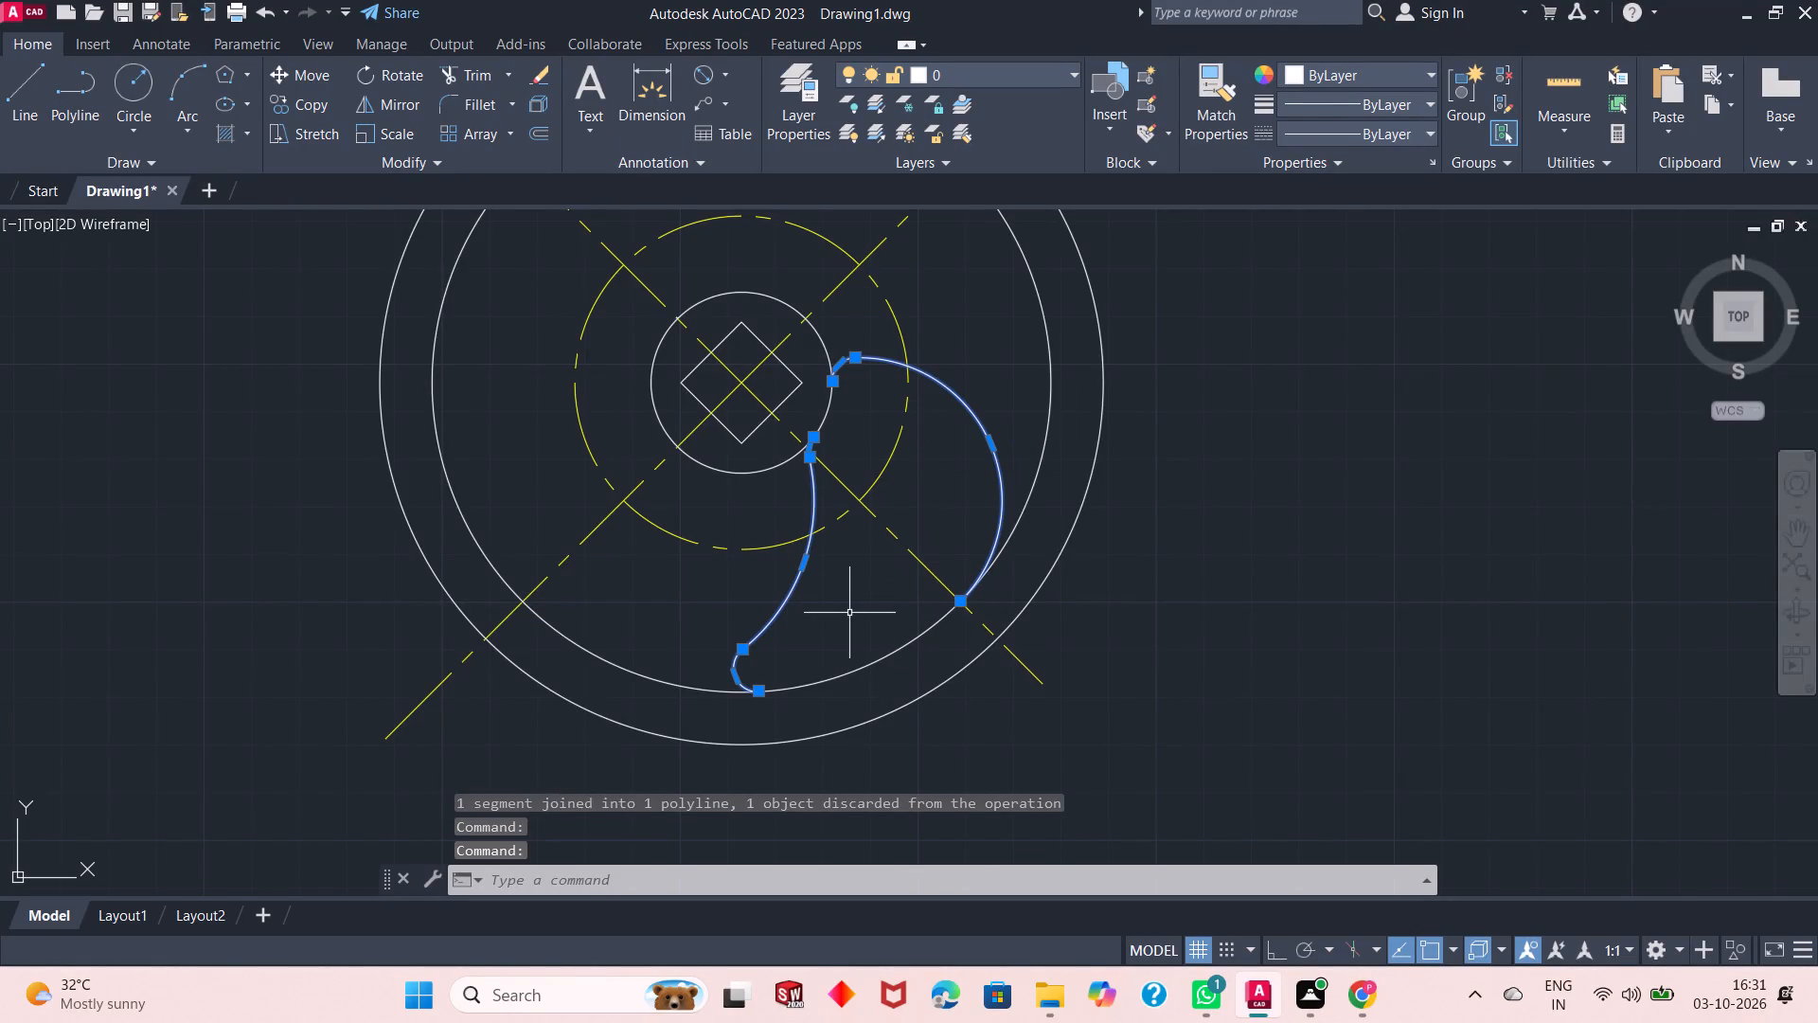
{"action": "scroll", "coordinate": [839, 607], "scroll_direction": "up", "scroll_amount": 2}
{"action": "scroll", "coordinate": [838, 606], "scroll_direction": "down", "scroll_amount": 4}
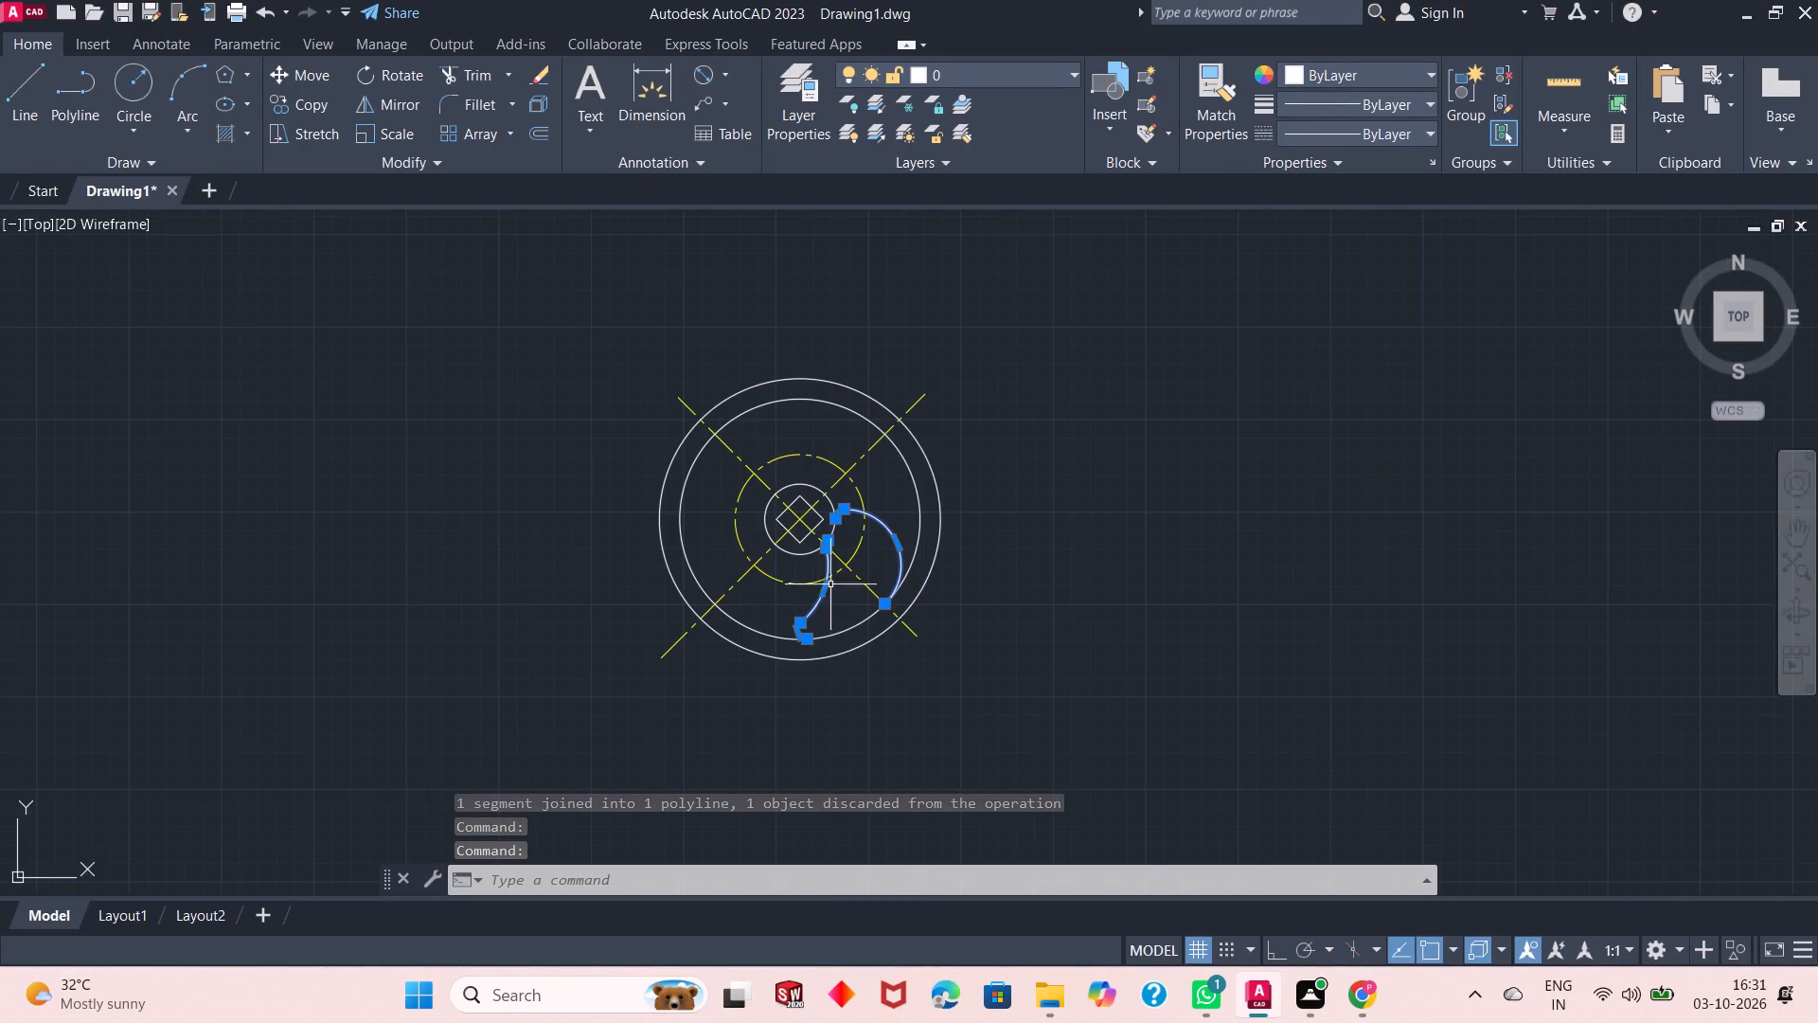
{"action": "scroll", "coordinate": [799, 510], "scroll_direction": "up", "scroll_amount": 3}
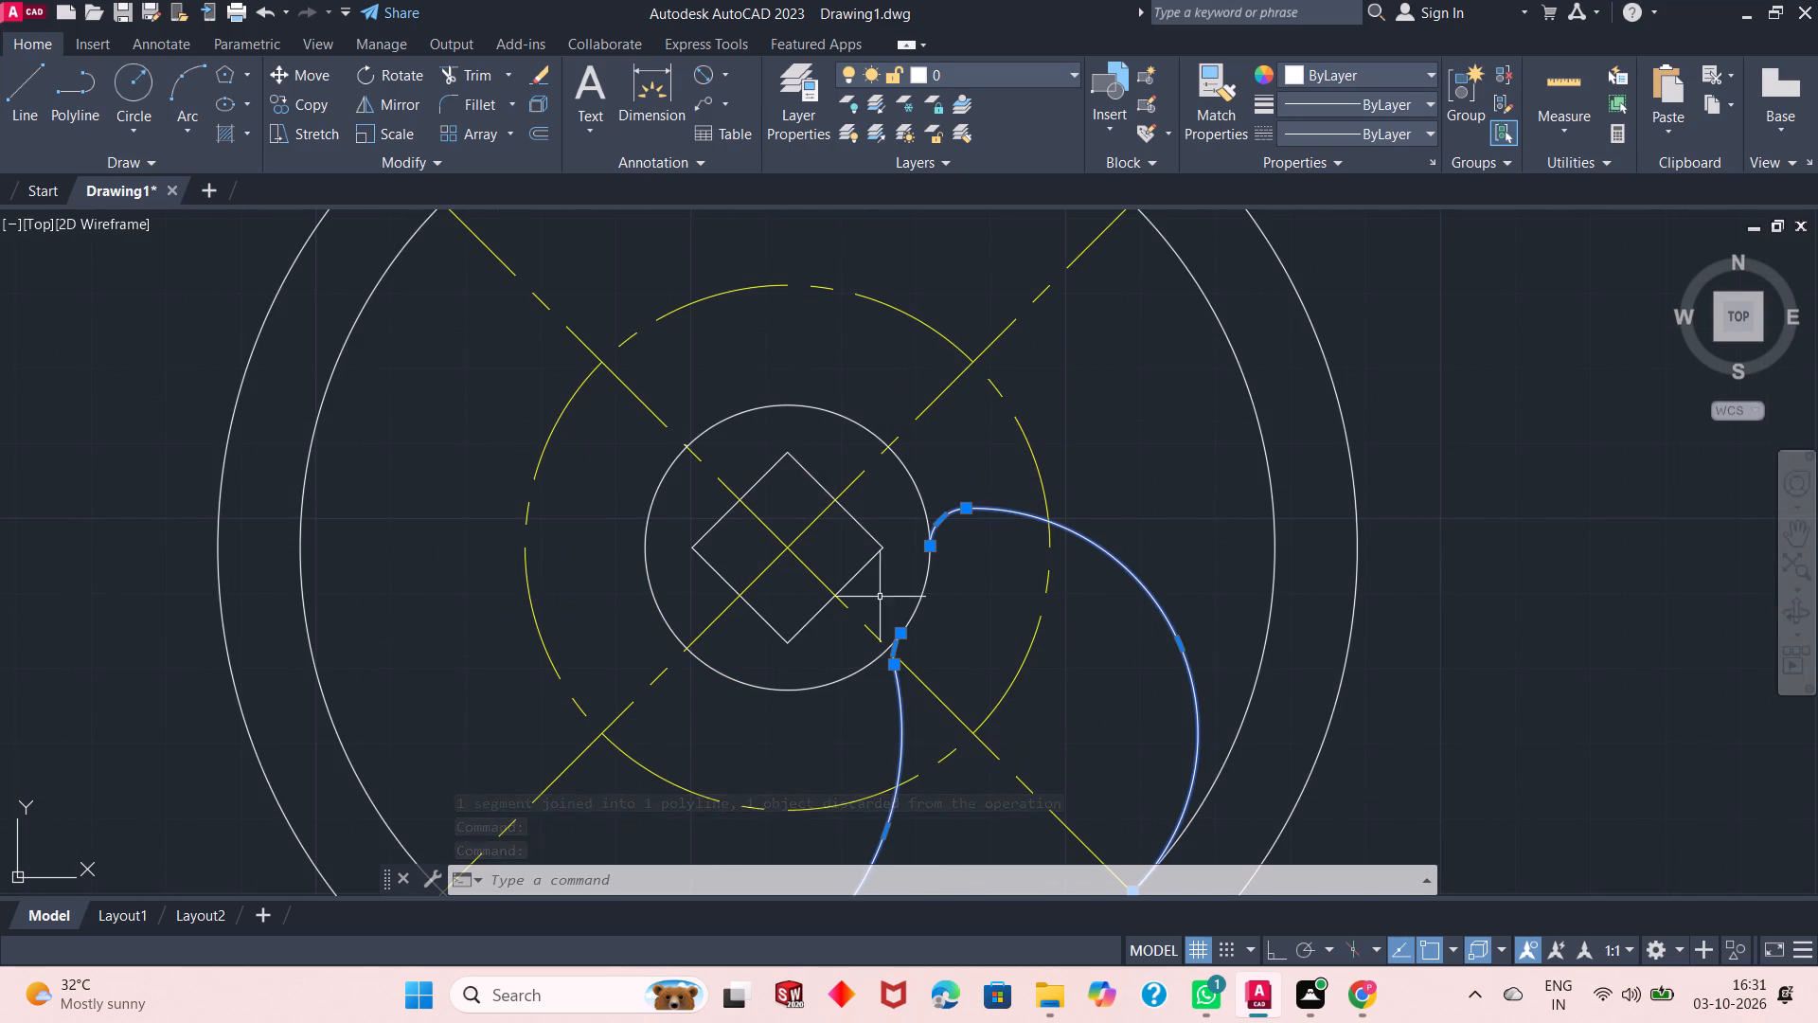
{"action": "scroll", "coordinate": [918, 626], "scroll_direction": "up", "scroll_amount": 3}
{"action": "scroll", "coordinate": [919, 625], "scroll_direction": "down", "scroll_amount": 2}
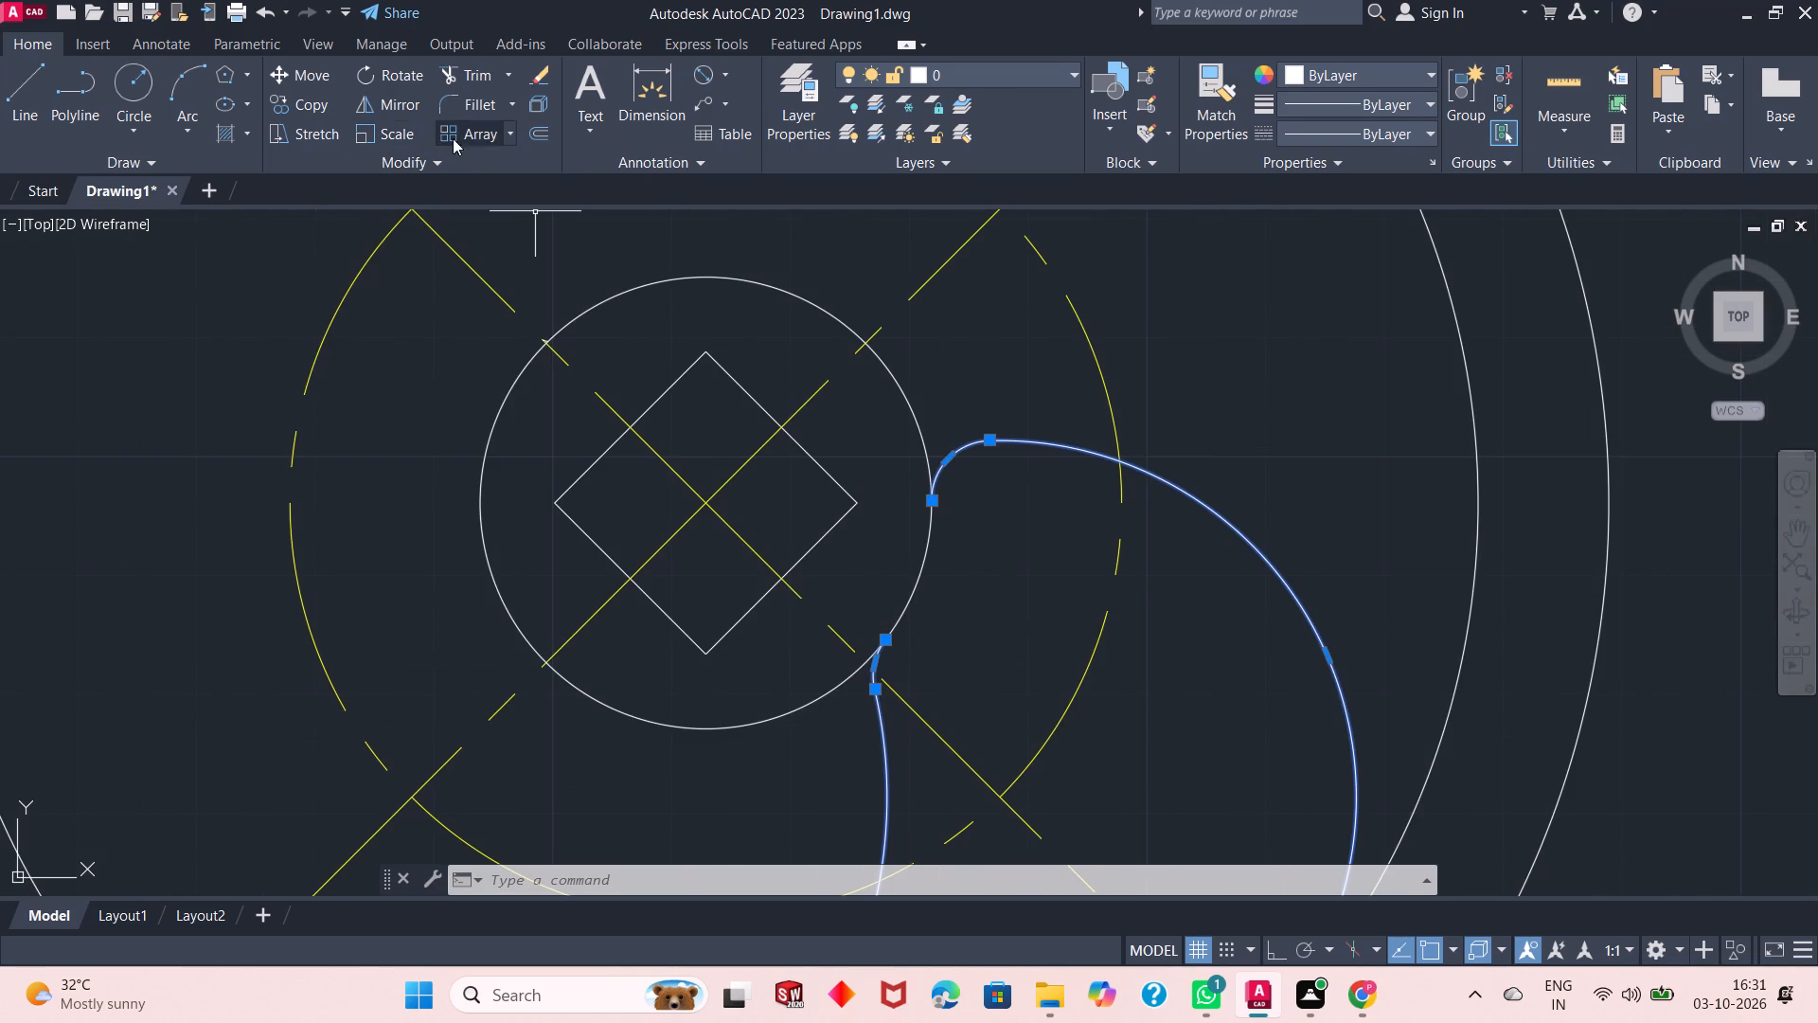
{"action": "left_click", "coordinate": [510, 134]}
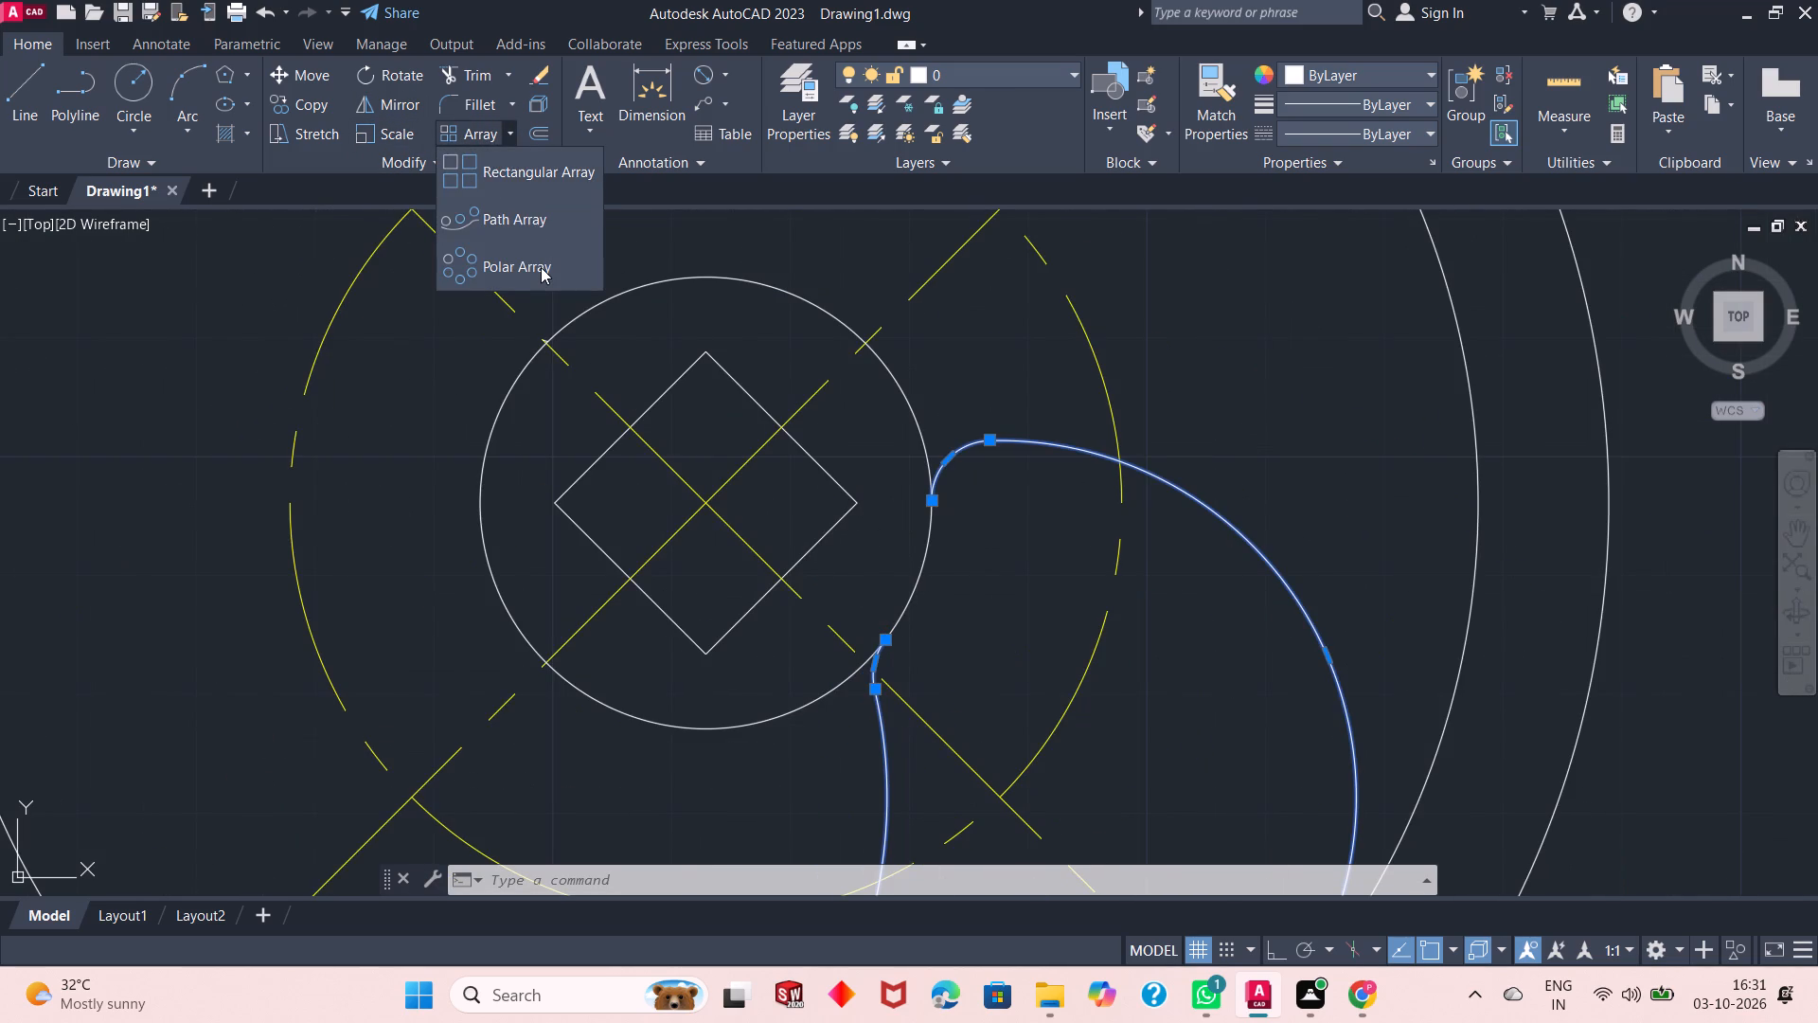
{"action": "left_click", "coordinate": [541, 267]}
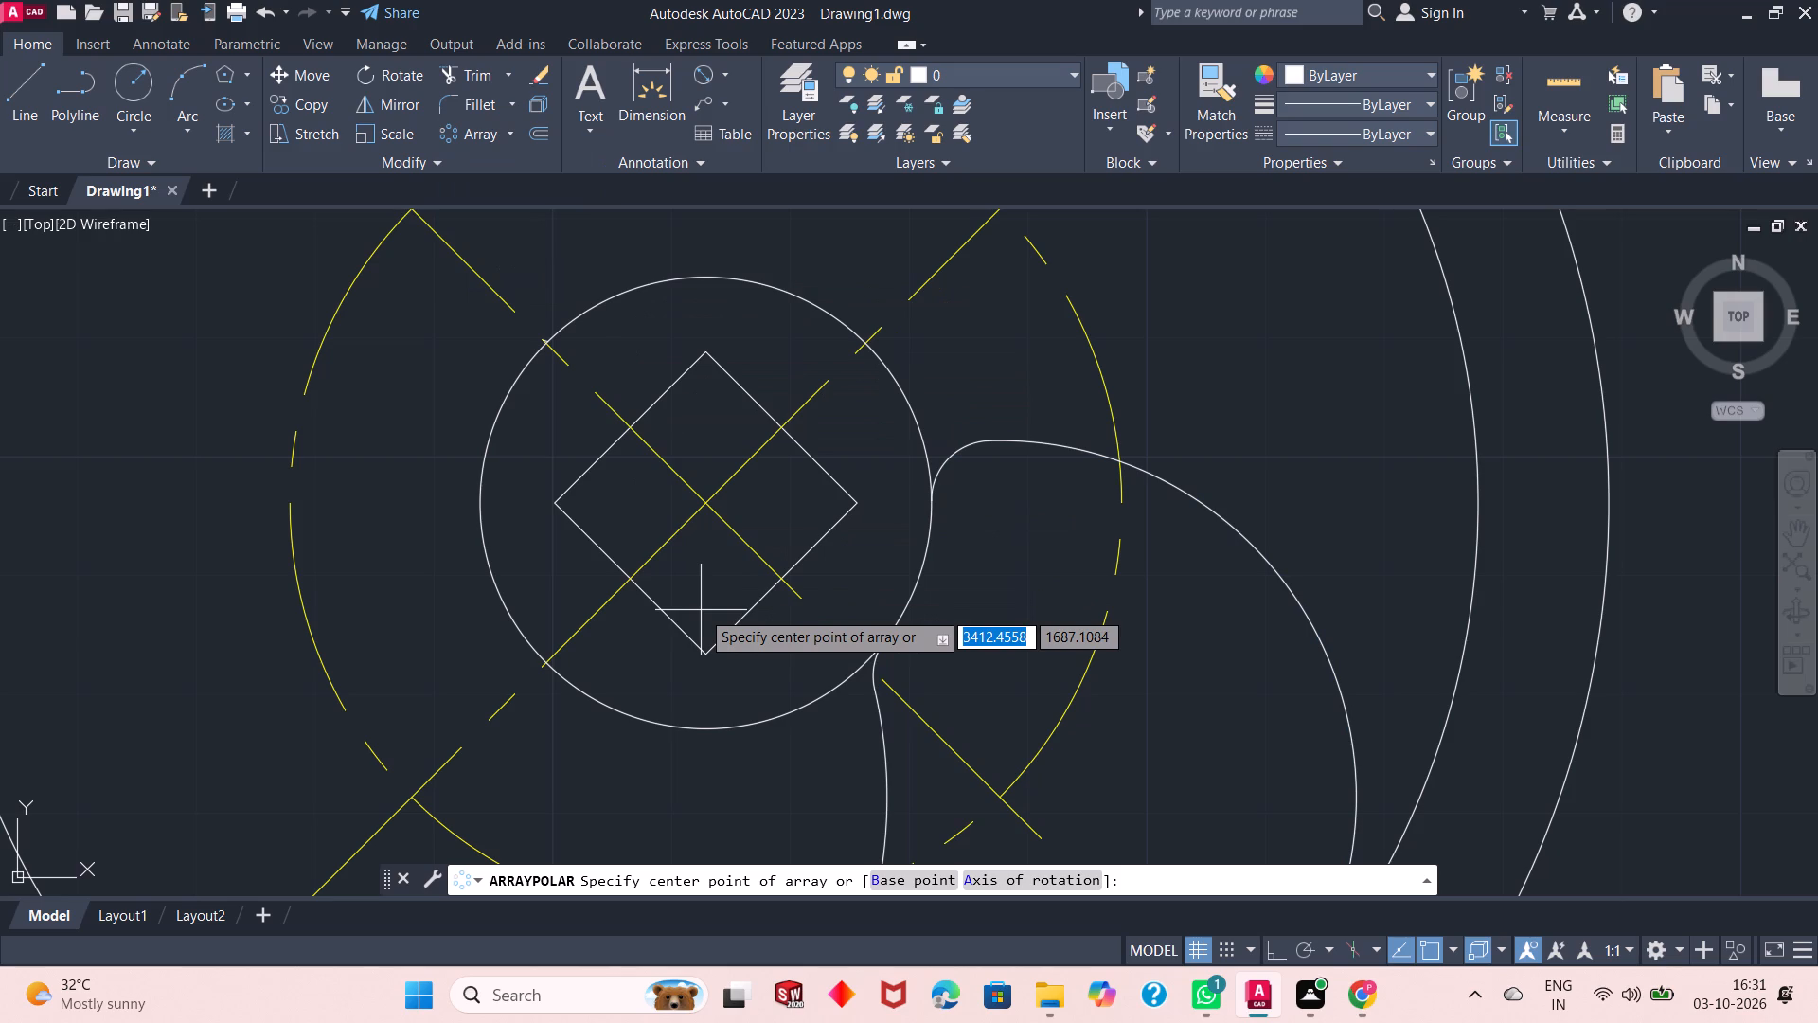
{"action": "scroll", "coordinate": [767, 564], "scroll_direction": "down", "scroll_amount": 4}
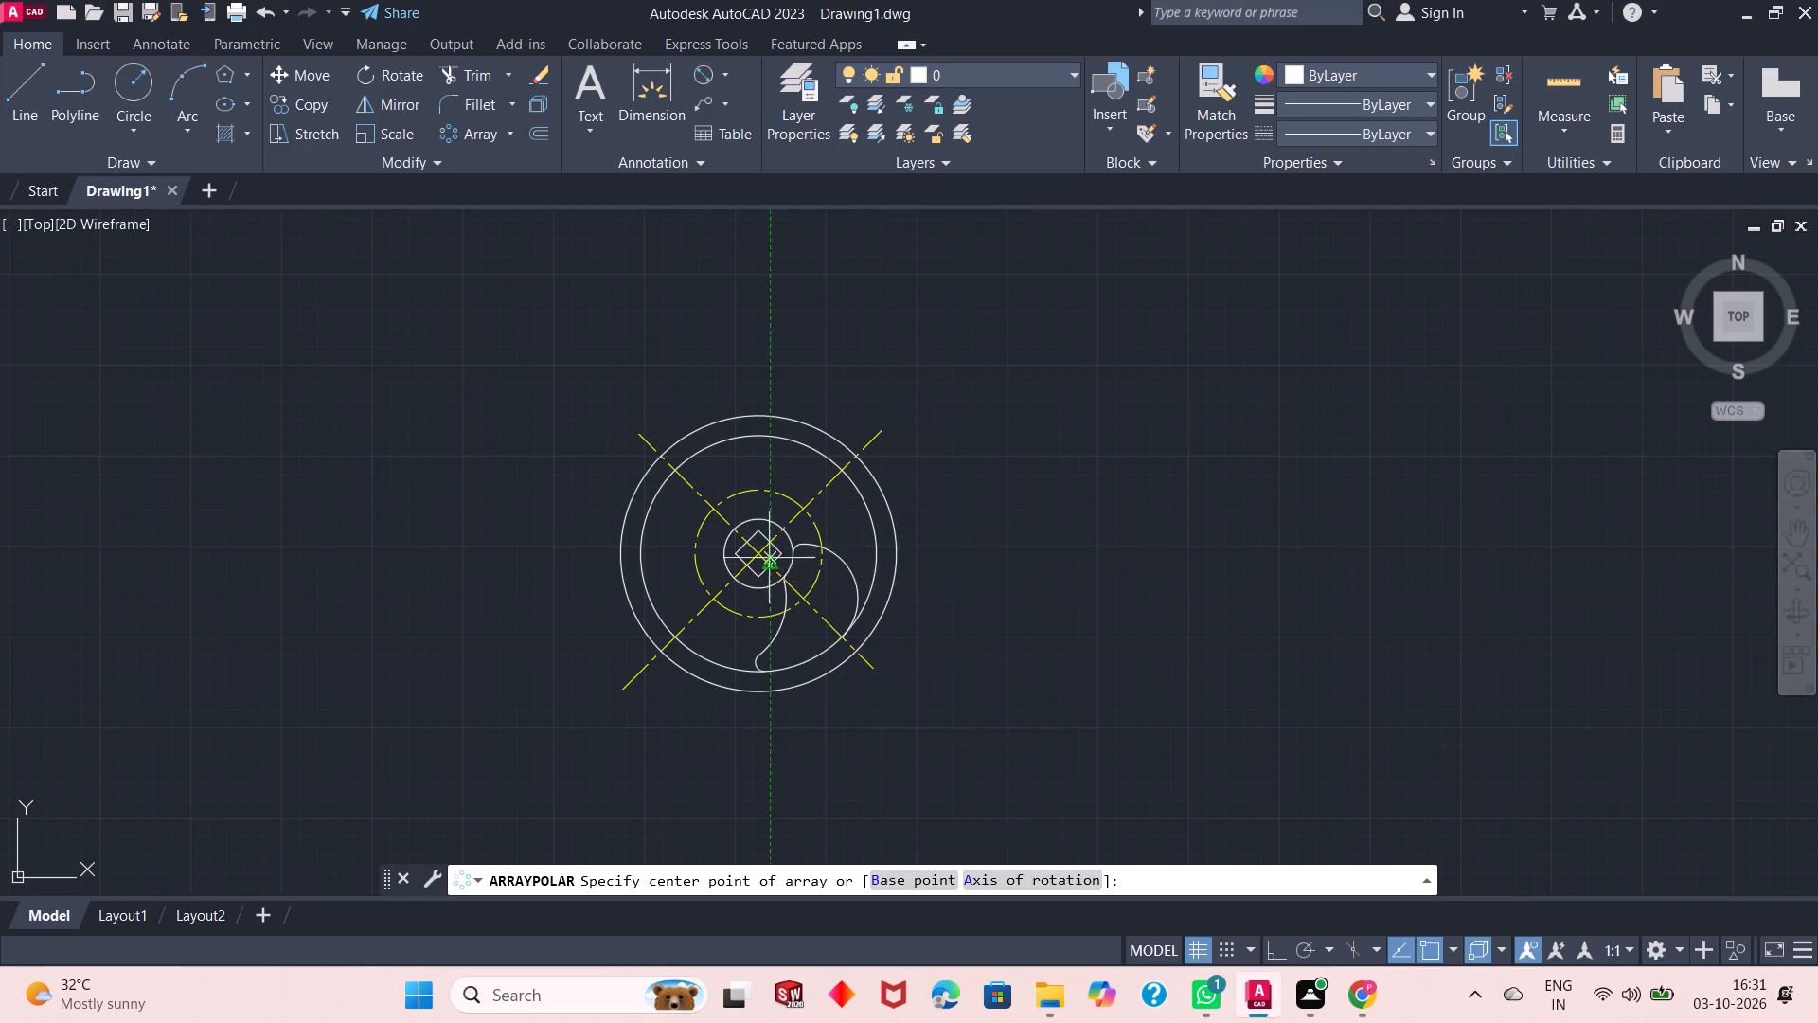
{"action": "left_click", "coordinate": [762, 558]}
{"action": "scroll", "coordinate": [762, 558], "scroll_direction": "up", "scroll_amount": 1}
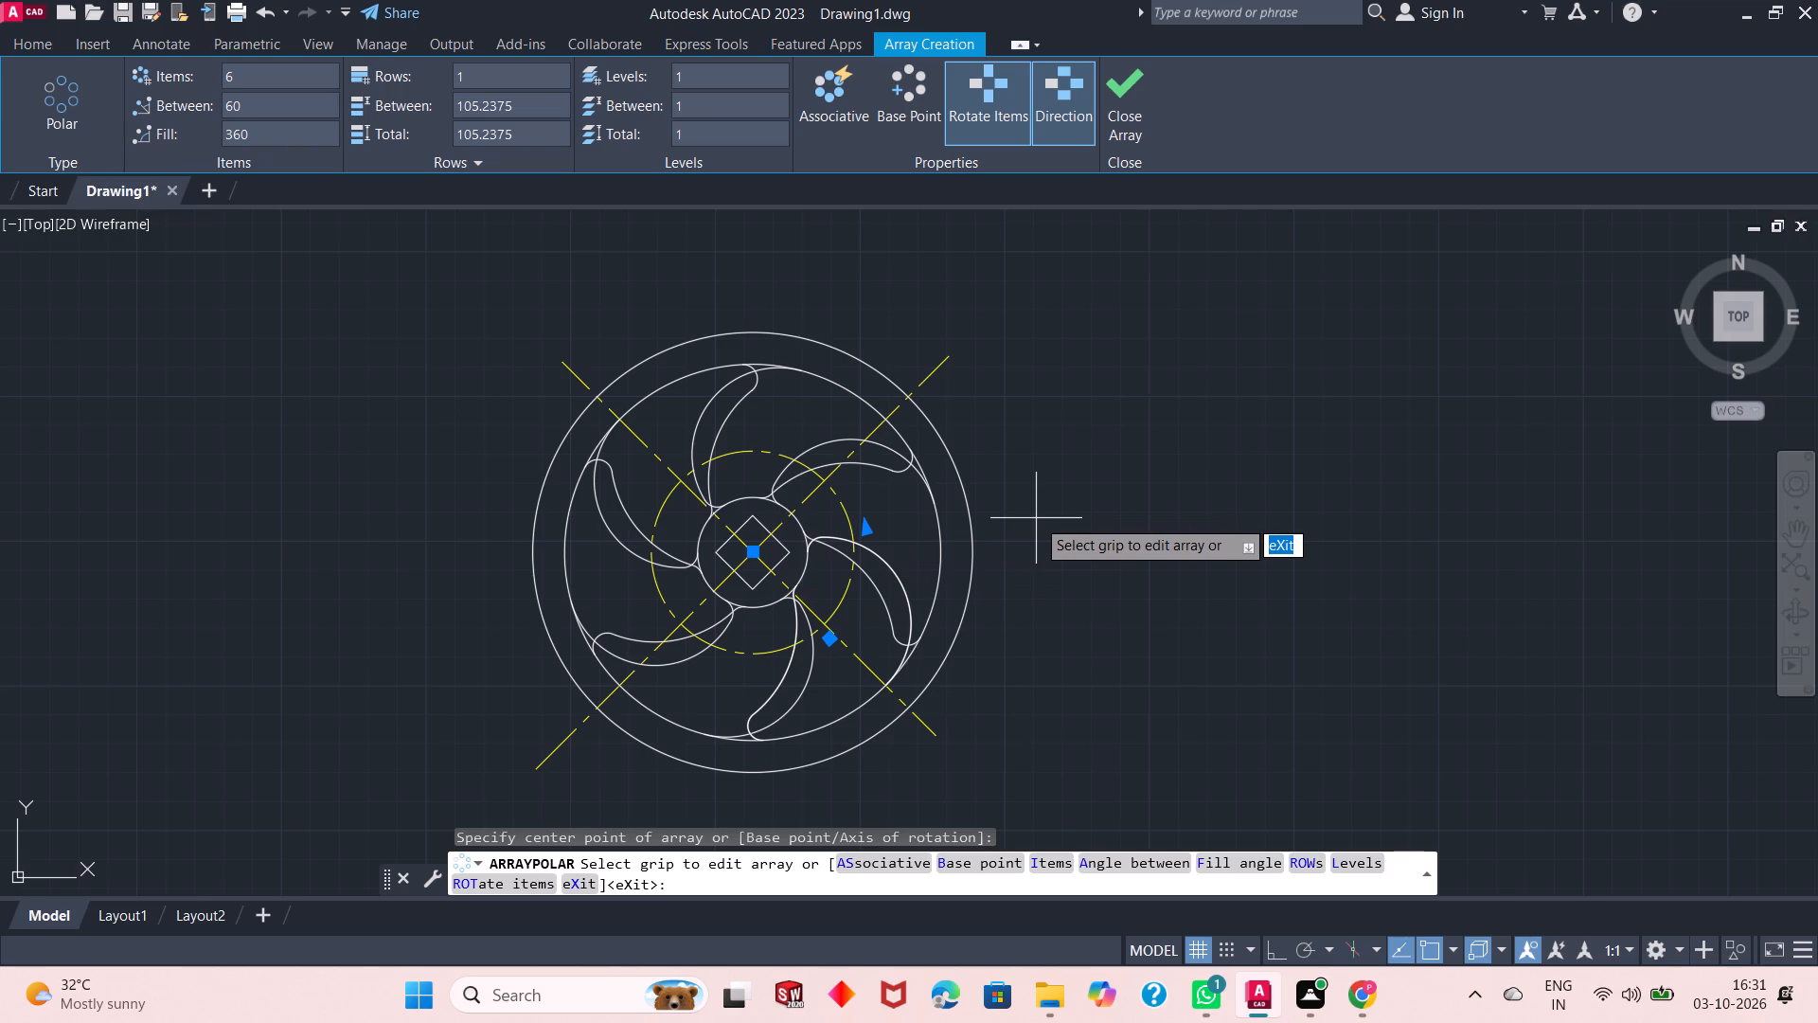
{"action": "double_click", "coordinate": [243, 77]}
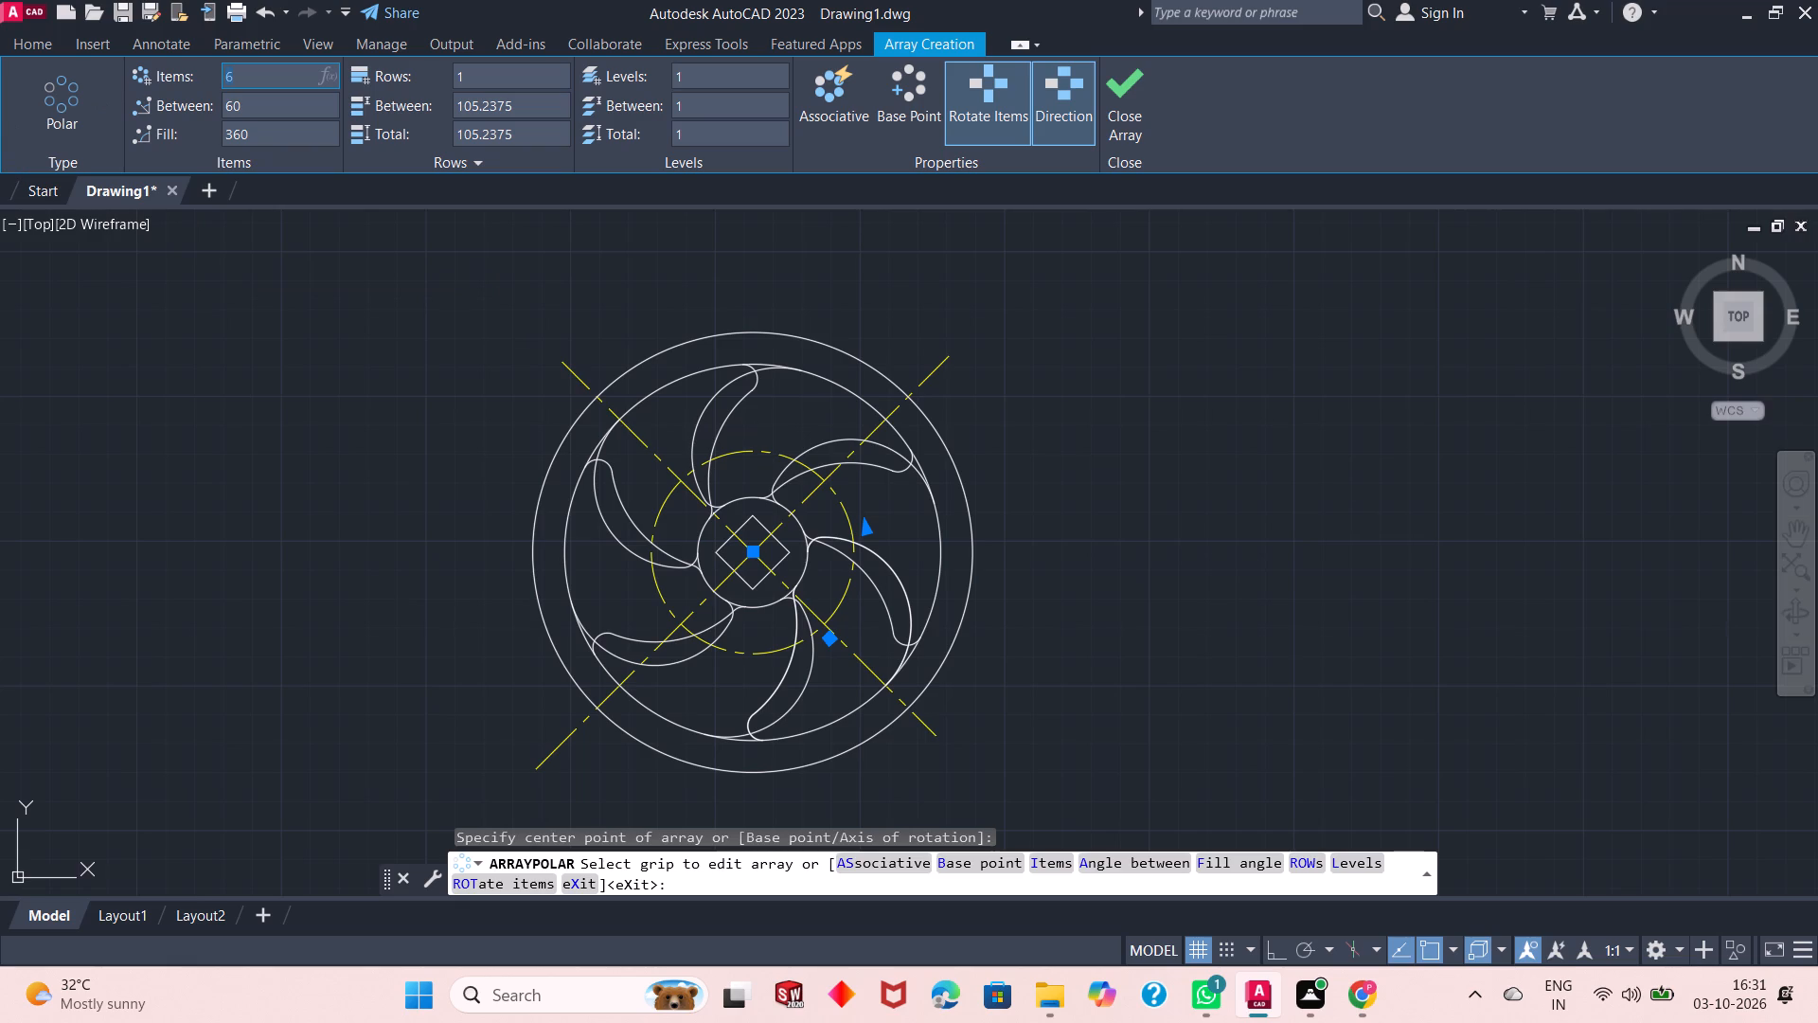
{"action": "key", "text": "4"}
{"action": "key", "text": "Return"}
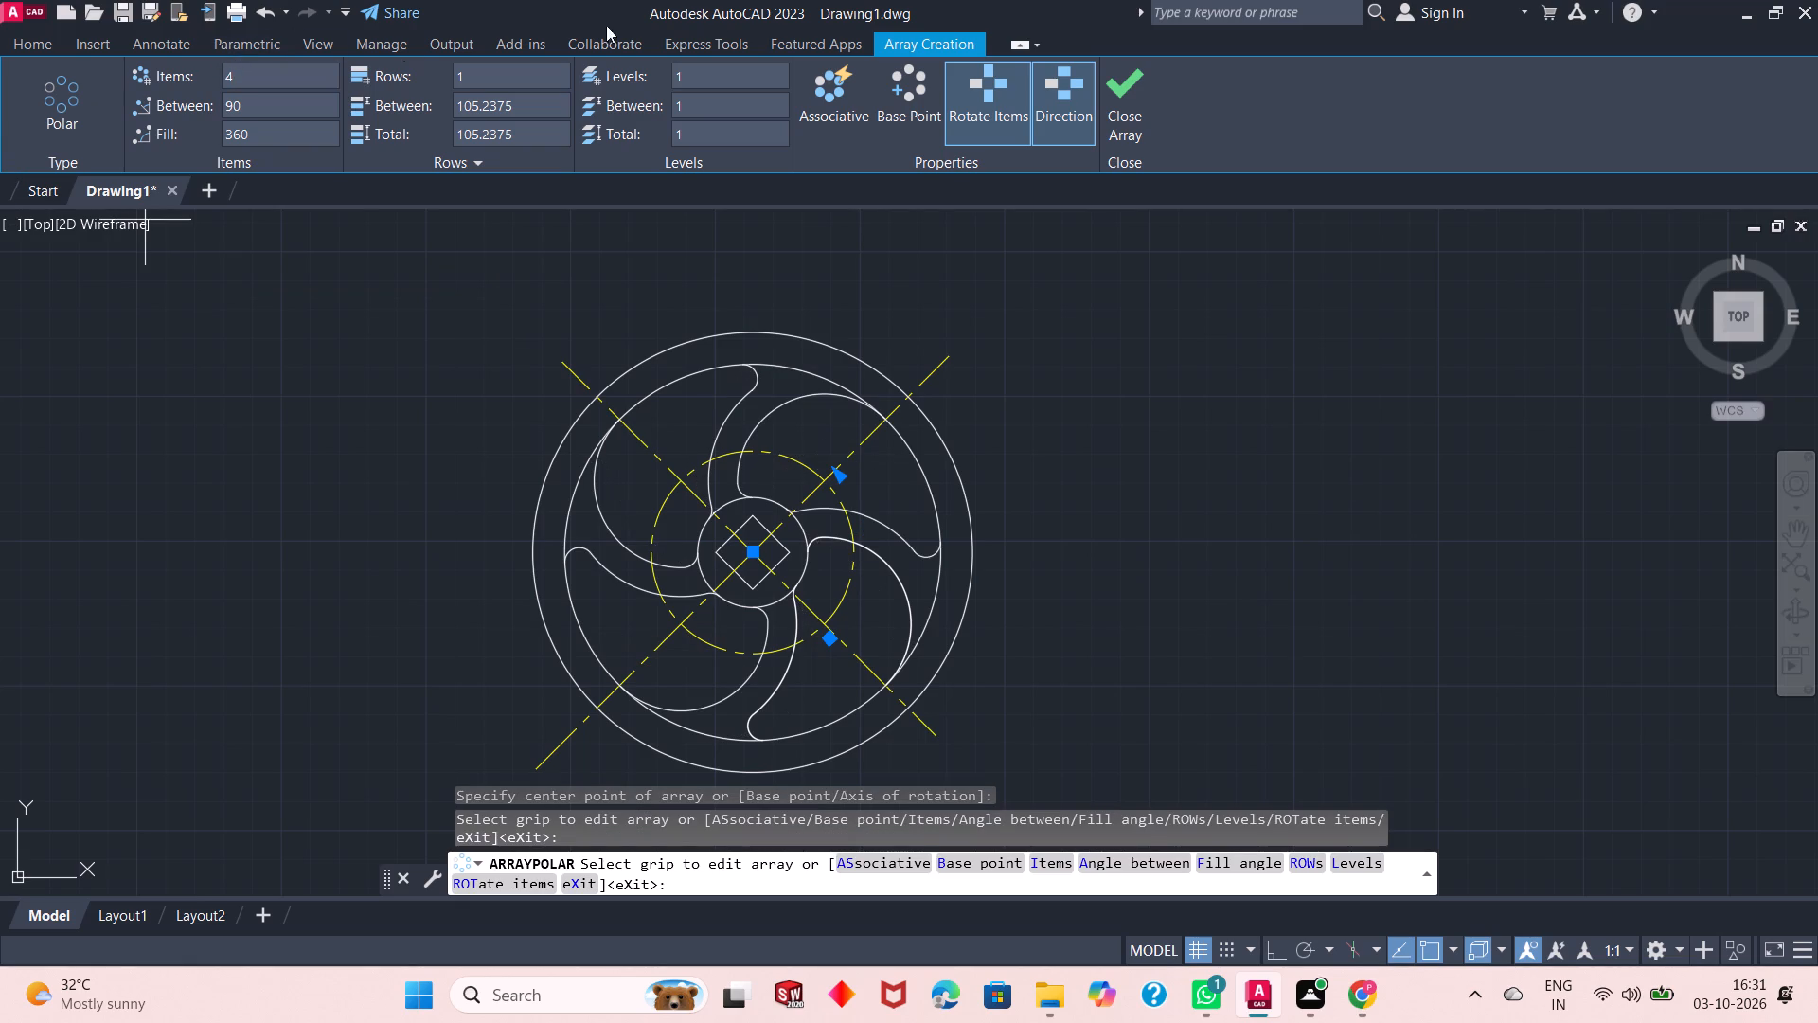
{"action": "left_click", "coordinate": [1123, 104]}
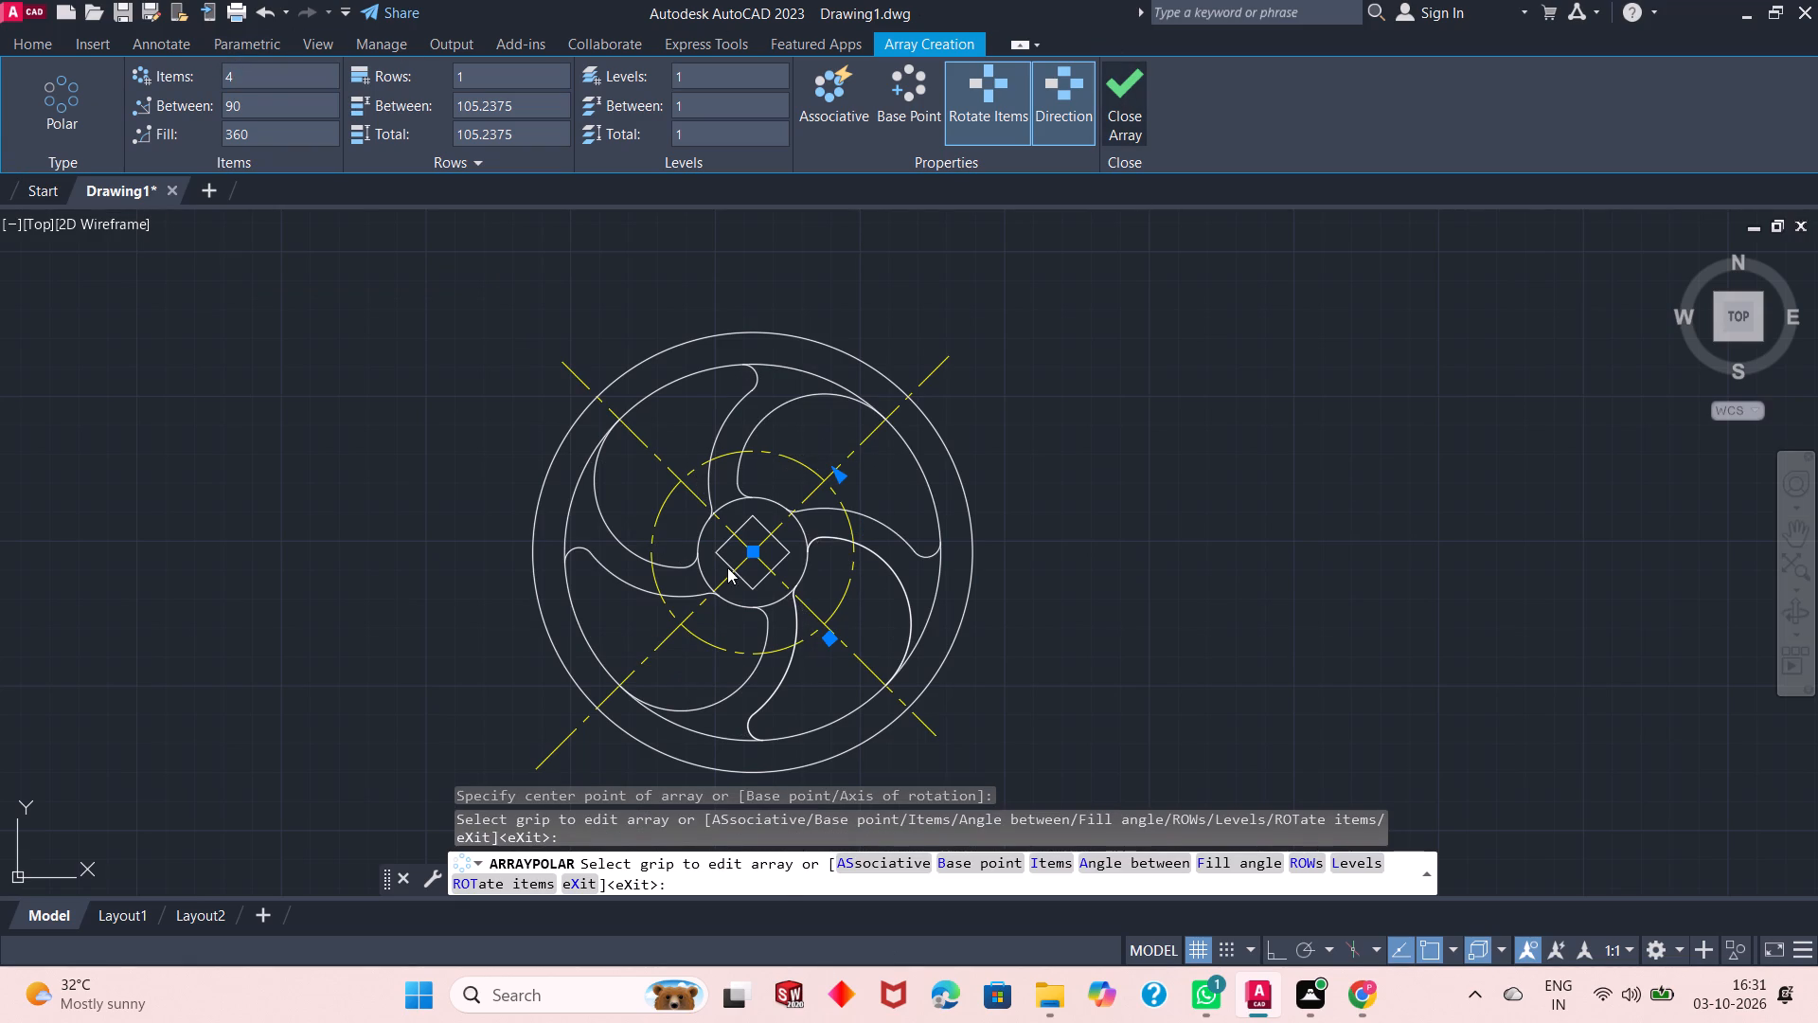
Examine the arrayed blades between the small central circle and the inner large circle.
{"action": "scroll", "coordinate": [770, 536], "scroll_direction": "up", "scroll_amount": 2}
{"action": "scroll", "coordinate": [745, 513], "scroll_direction": "down", "scroll_amount": 2}
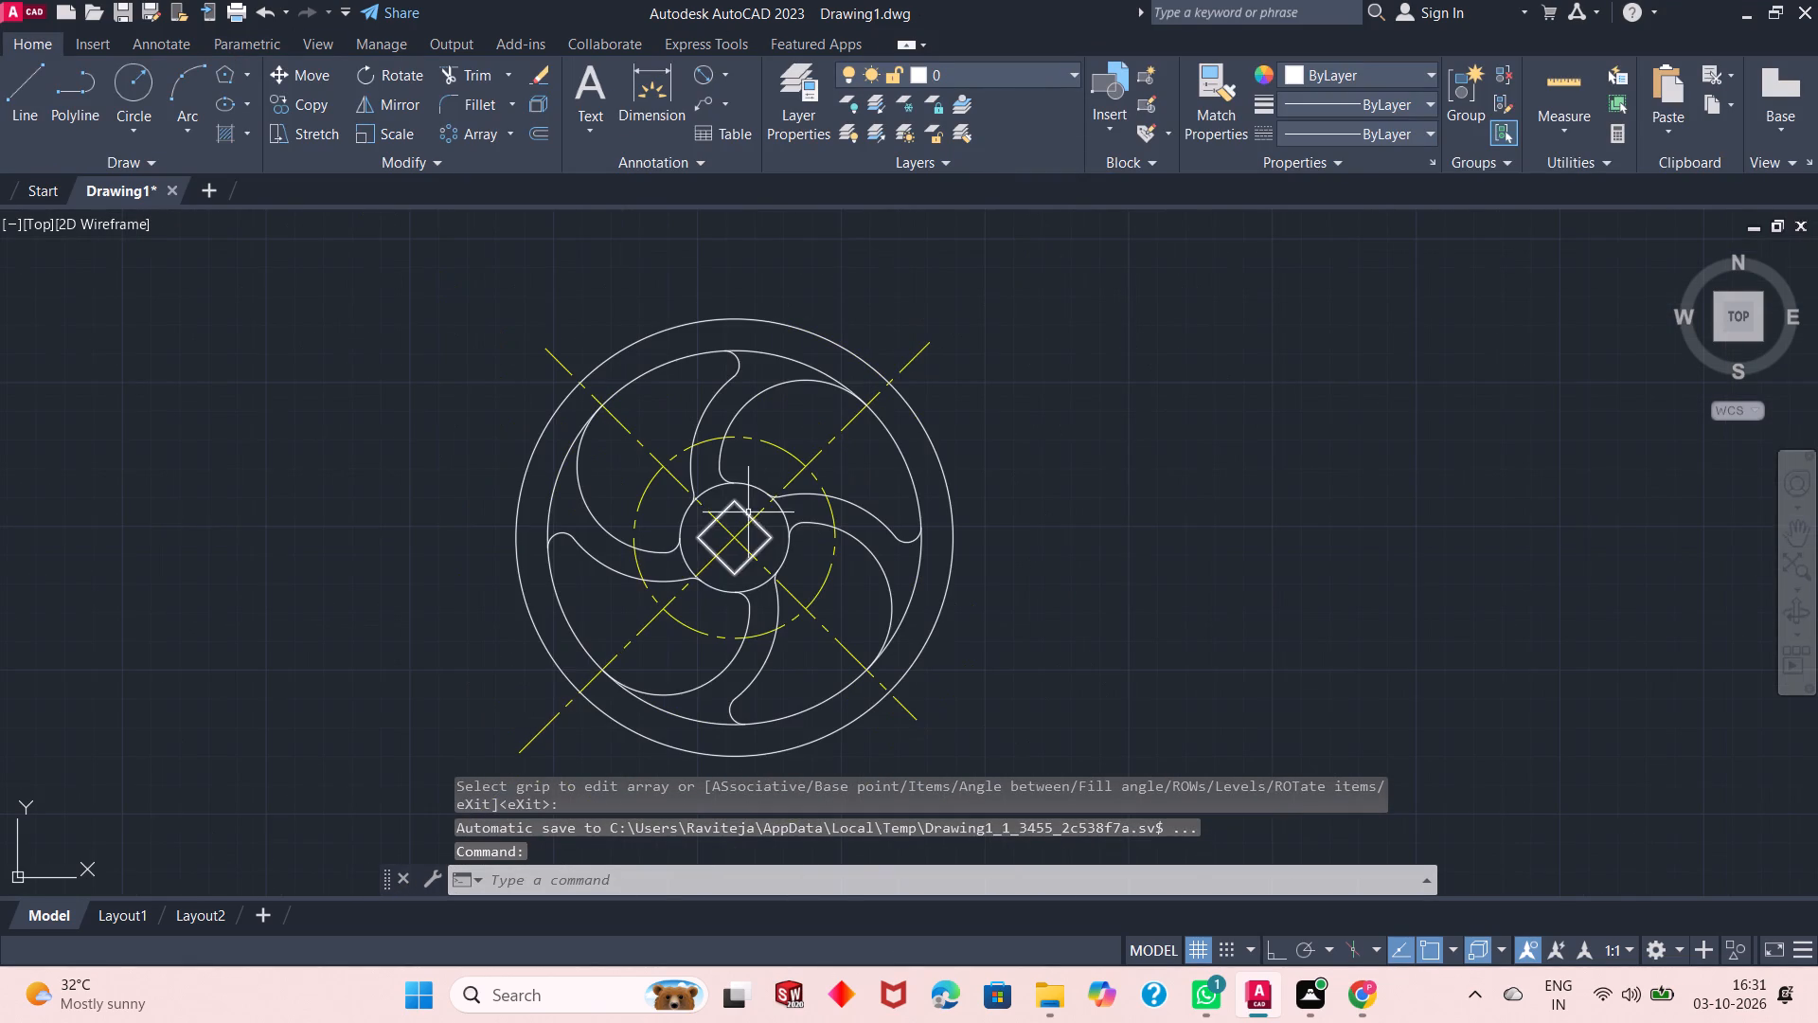
{"action": "scroll", "coordinate": [701, 568], "scroll_direction": "up", "scroll_amount": 2}
{"action": "scroll", "coordinate": [740, 545], "scroll_direction": "down", "scroll_amount": 1}
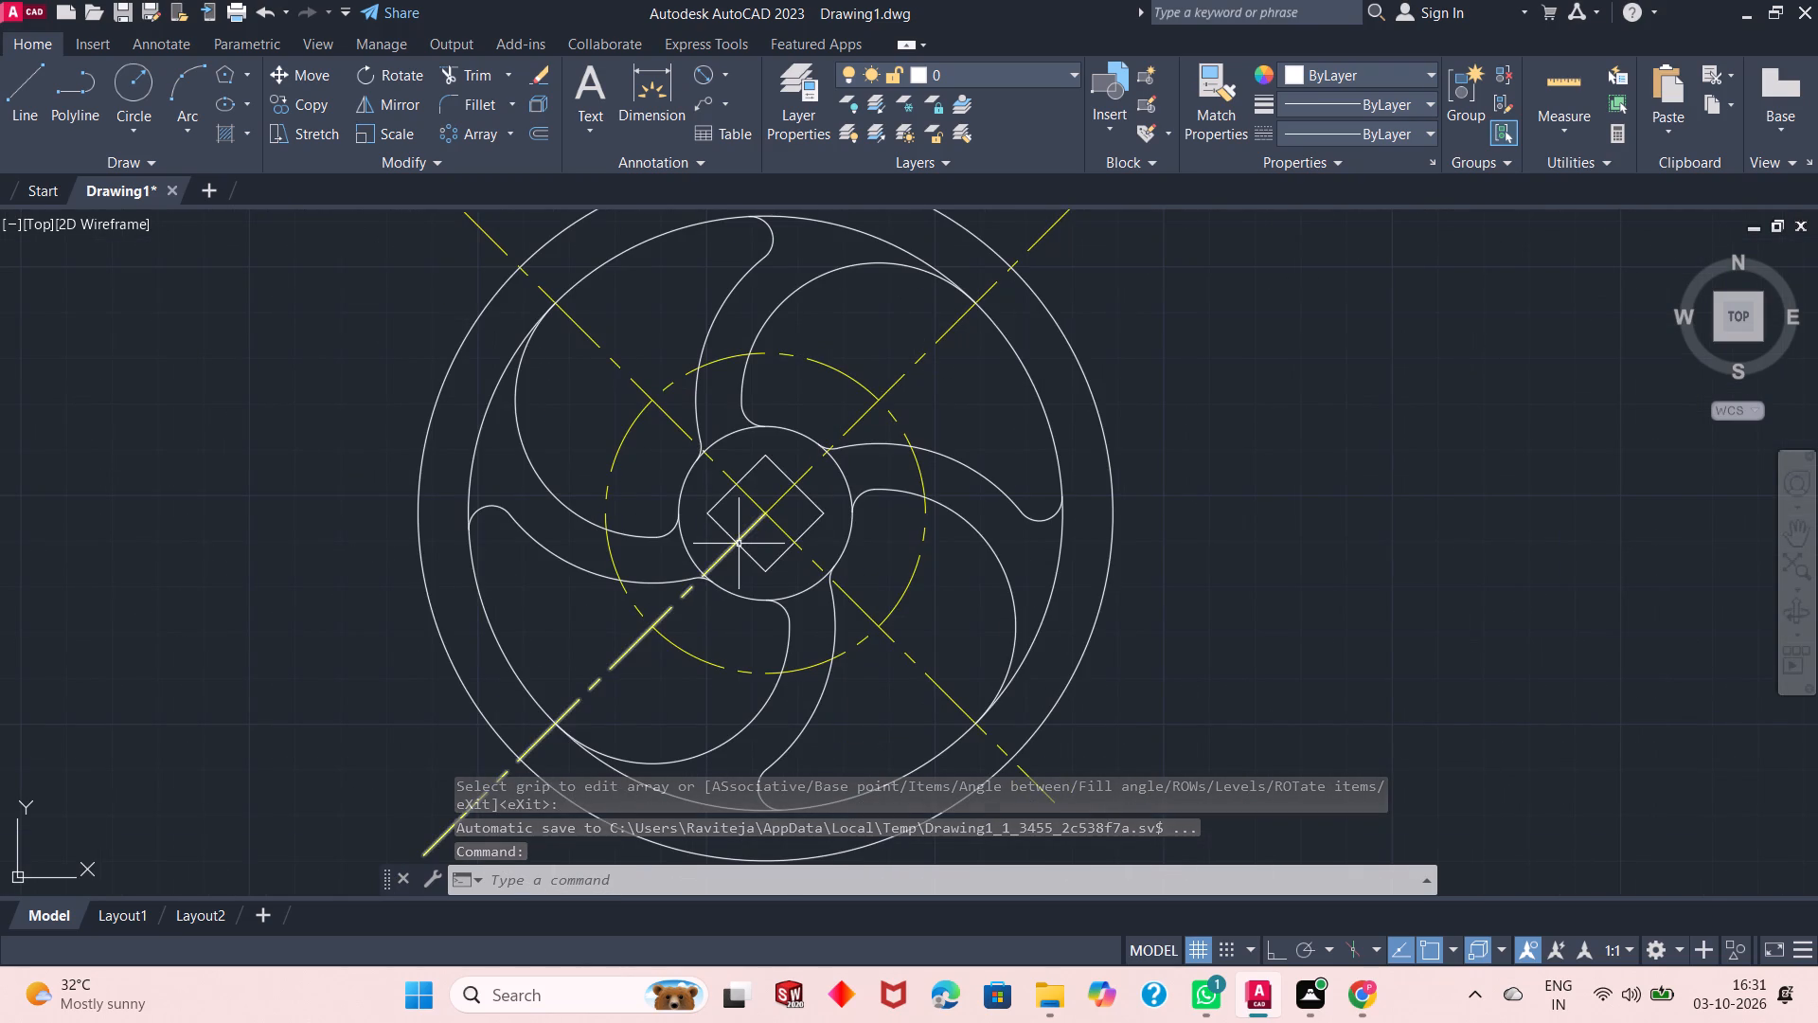
{"action": "scroll", "coordinate": [793, 534], "scroll_direction": "down", "scroll_amount": 1}
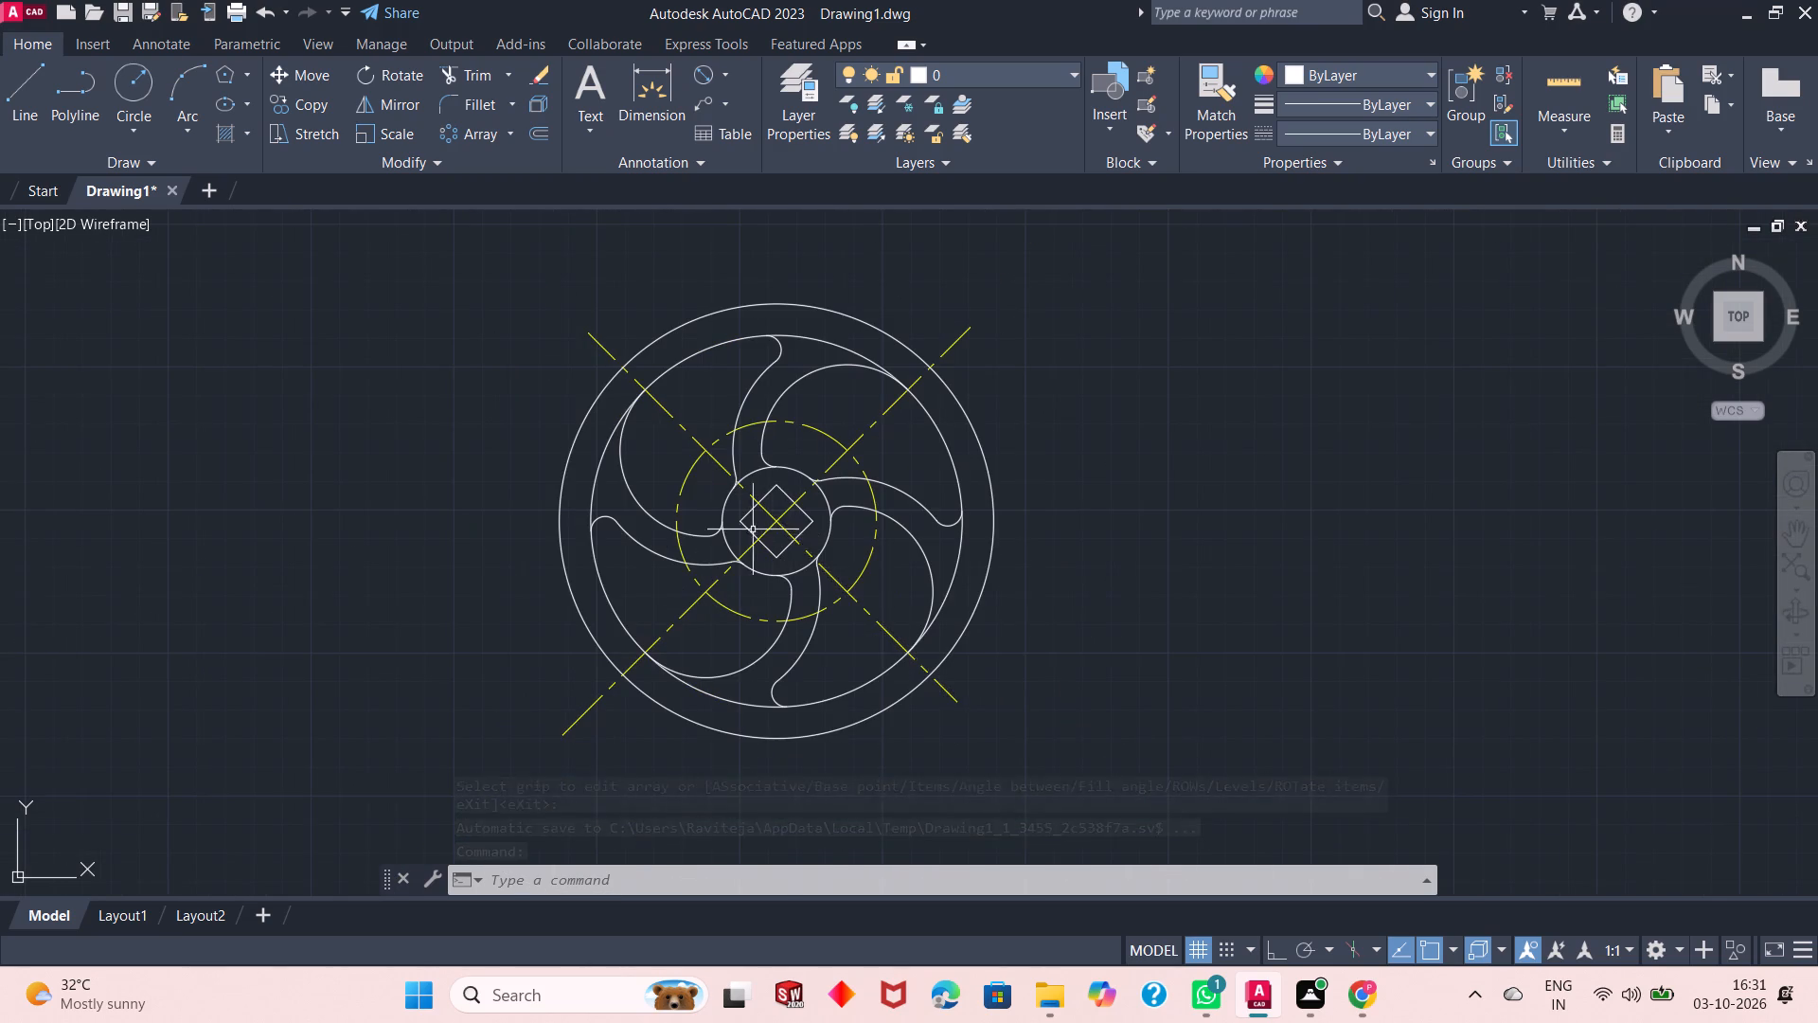
{"action": "scroll", "coordinate": [743, 526], "scroll_direction": "up", "scroll_amount": 1}
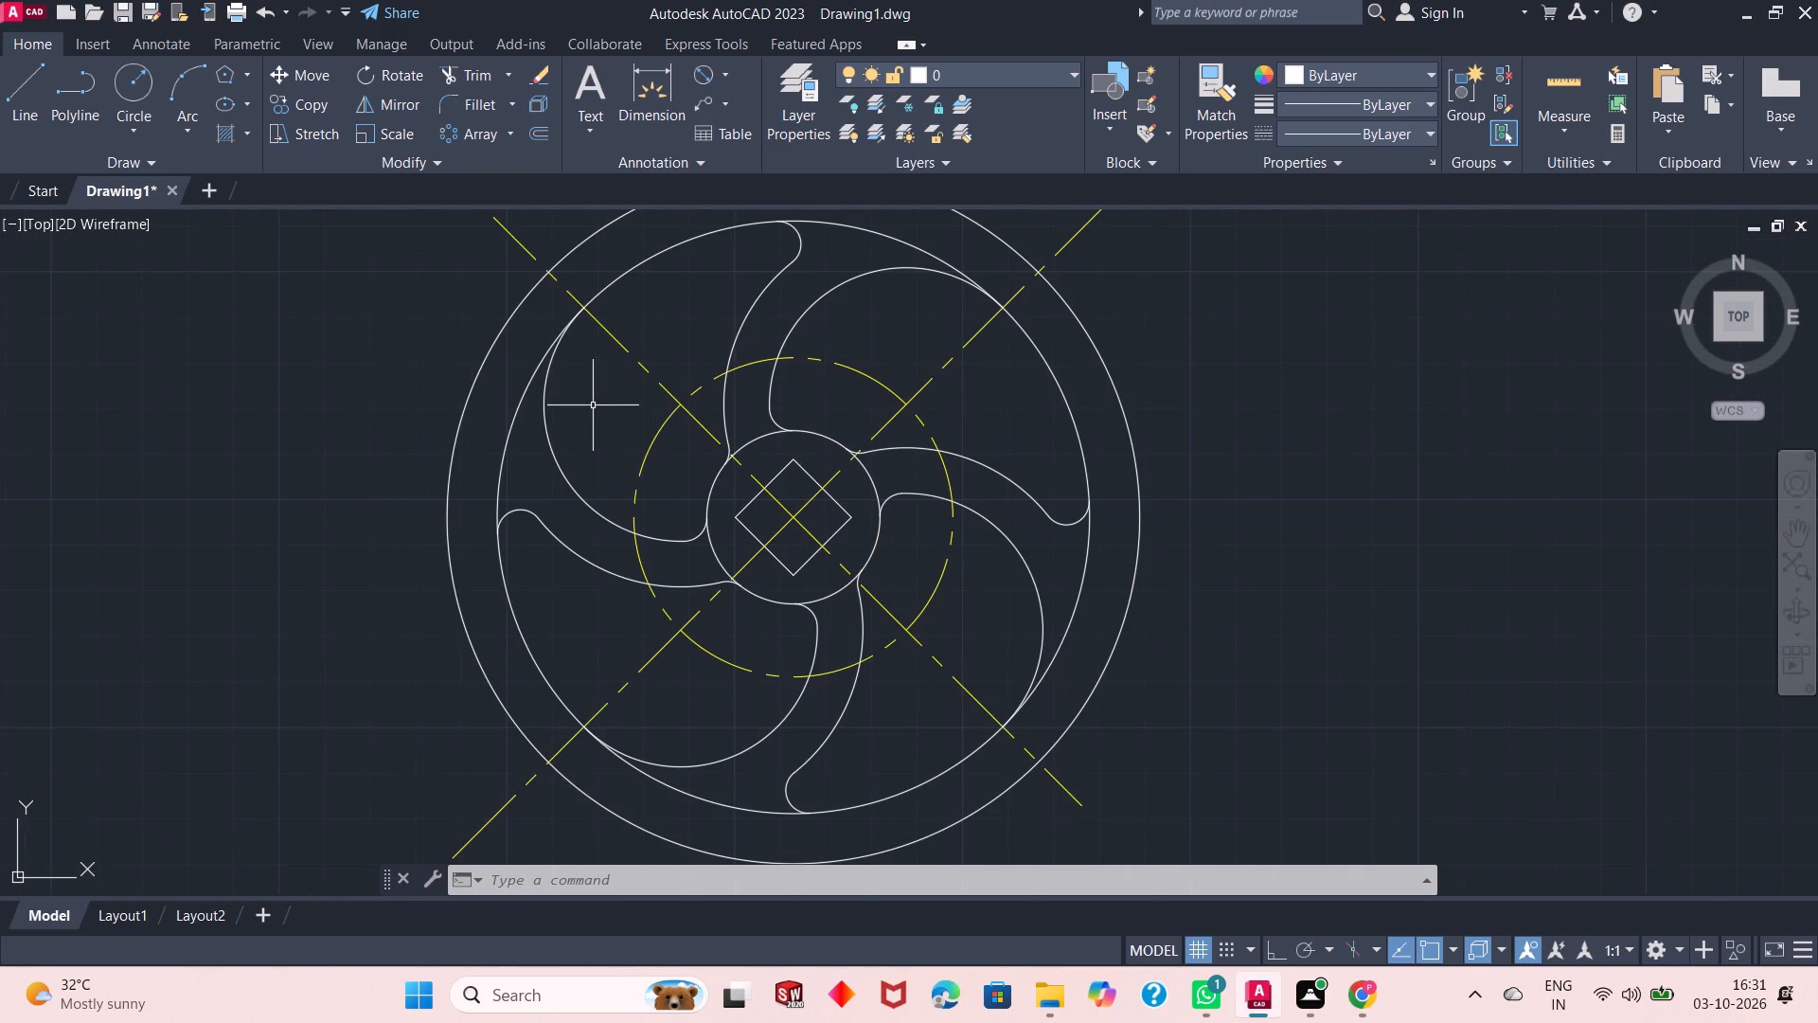
{"action": "scroll", "coordinate": [897, 557], "scroll_direction": "down", "scroll_amount": 1}
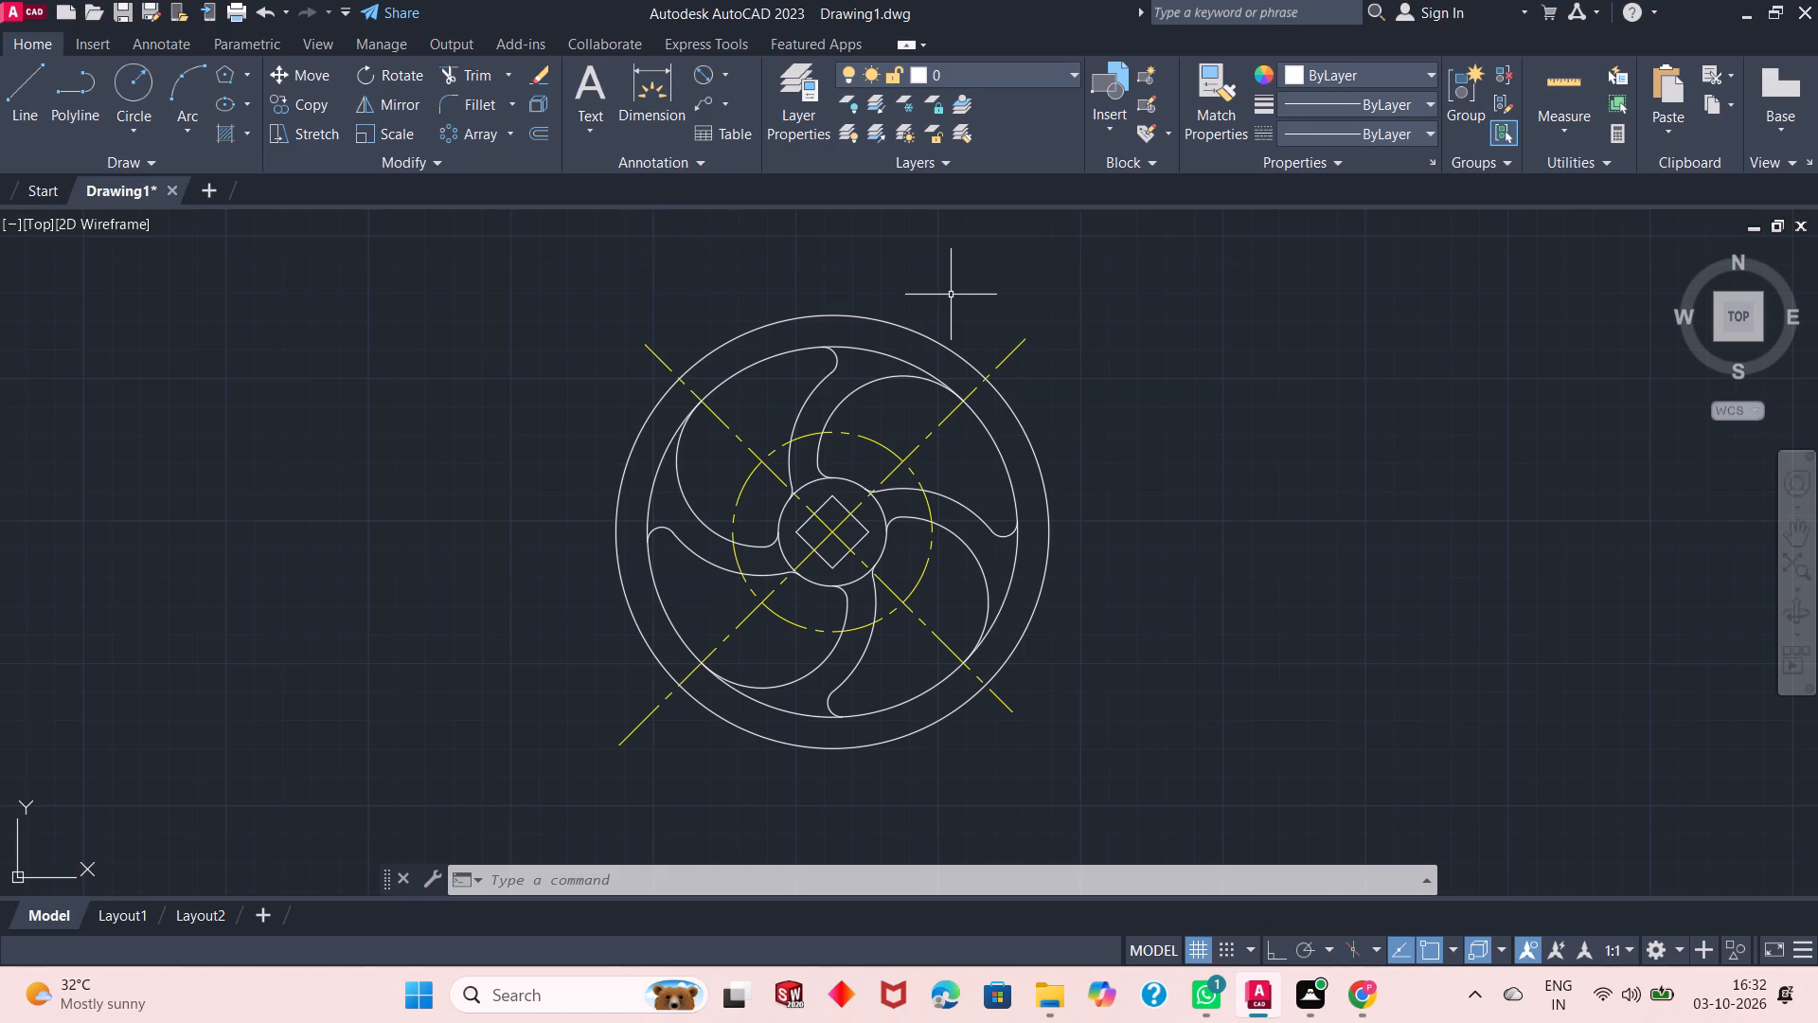
Modify the ISO-25 dimension style to a text height of 6 and set it as the current style.
{"action": "key", "text": "d"}
{"action": "key", "text": "Return"}
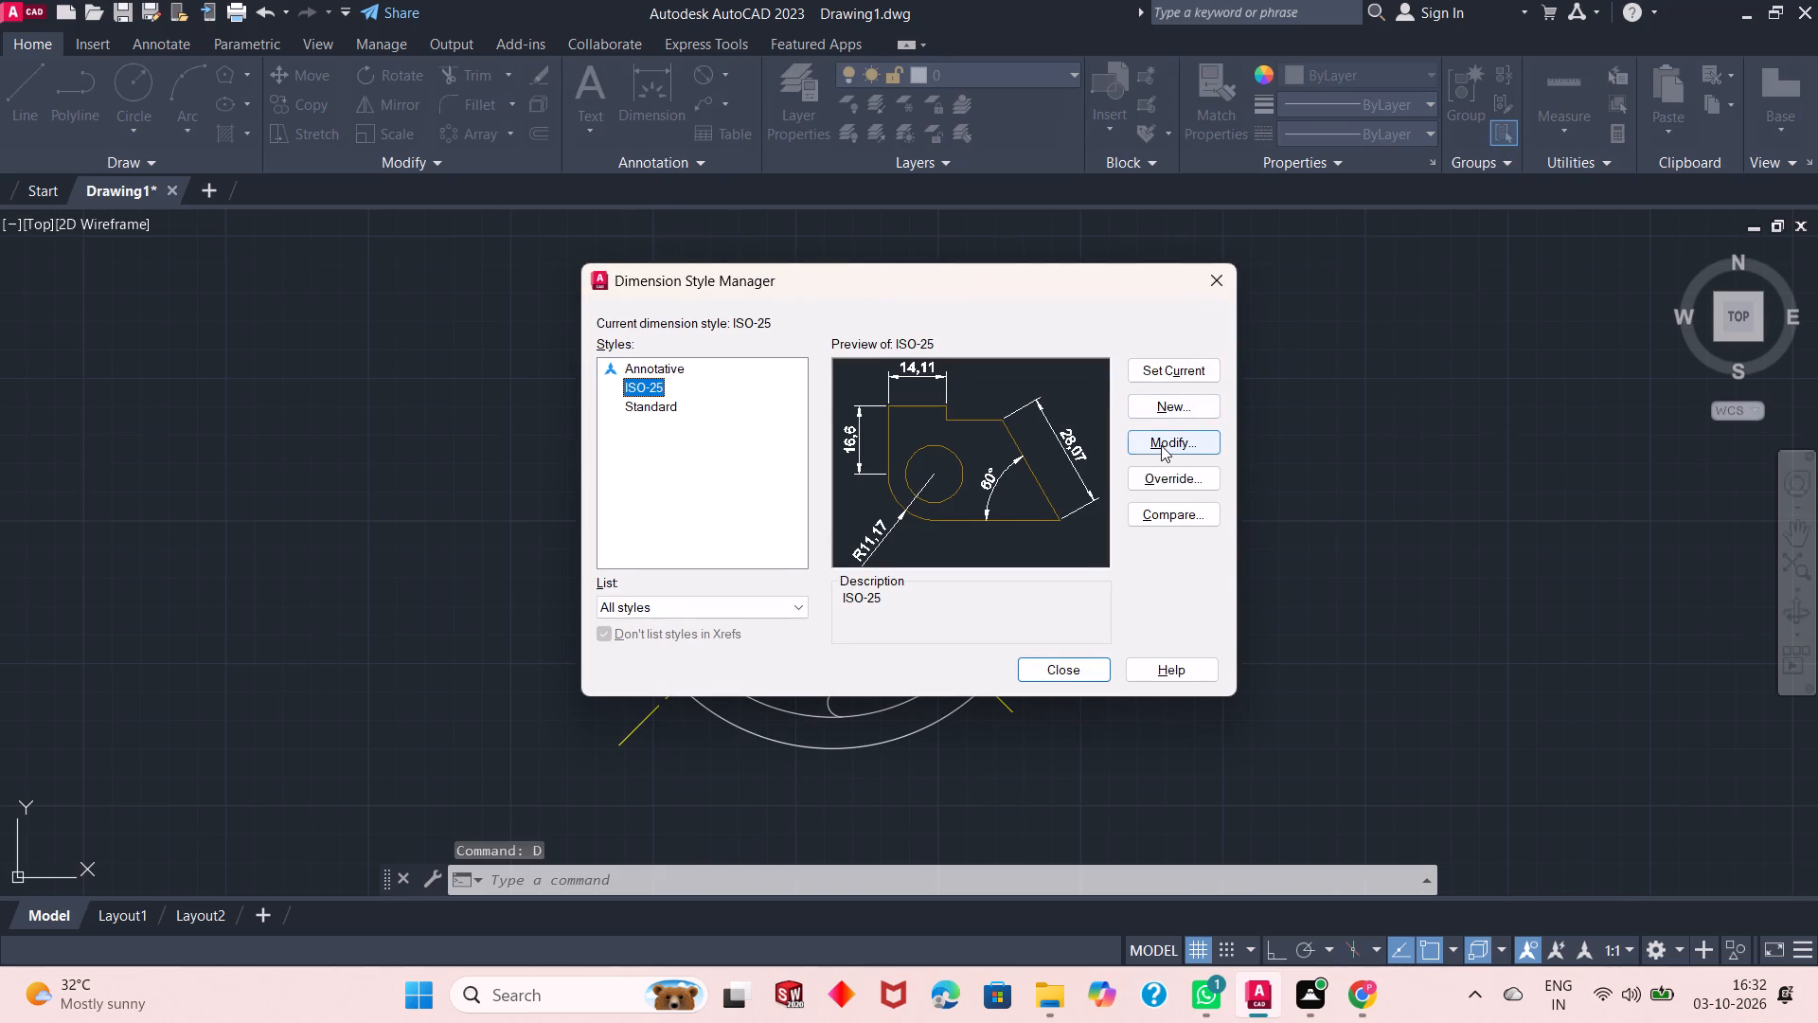
{"action": "left_click", "coordinate": [1161, 445]}
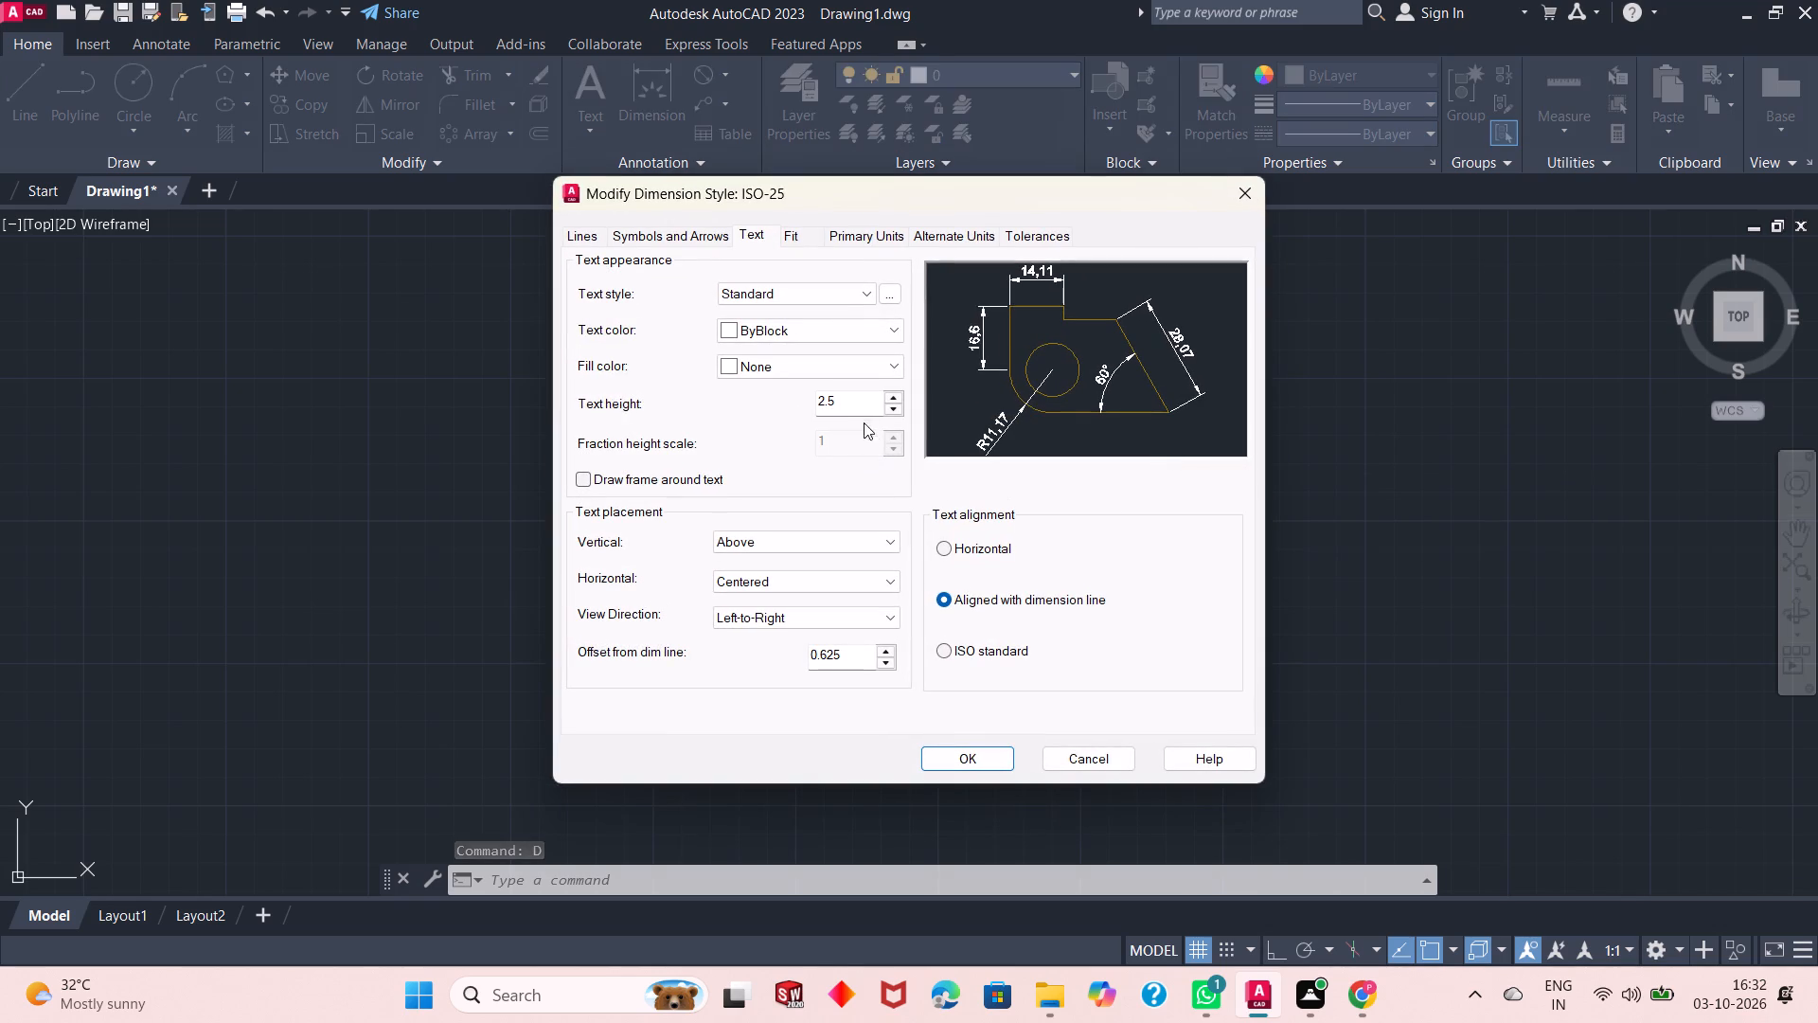
{"action": "double_click", "coordinate": [853, 406]}
{"action": "key", "text": "6"}
{"action": "key", "text": "Return"}
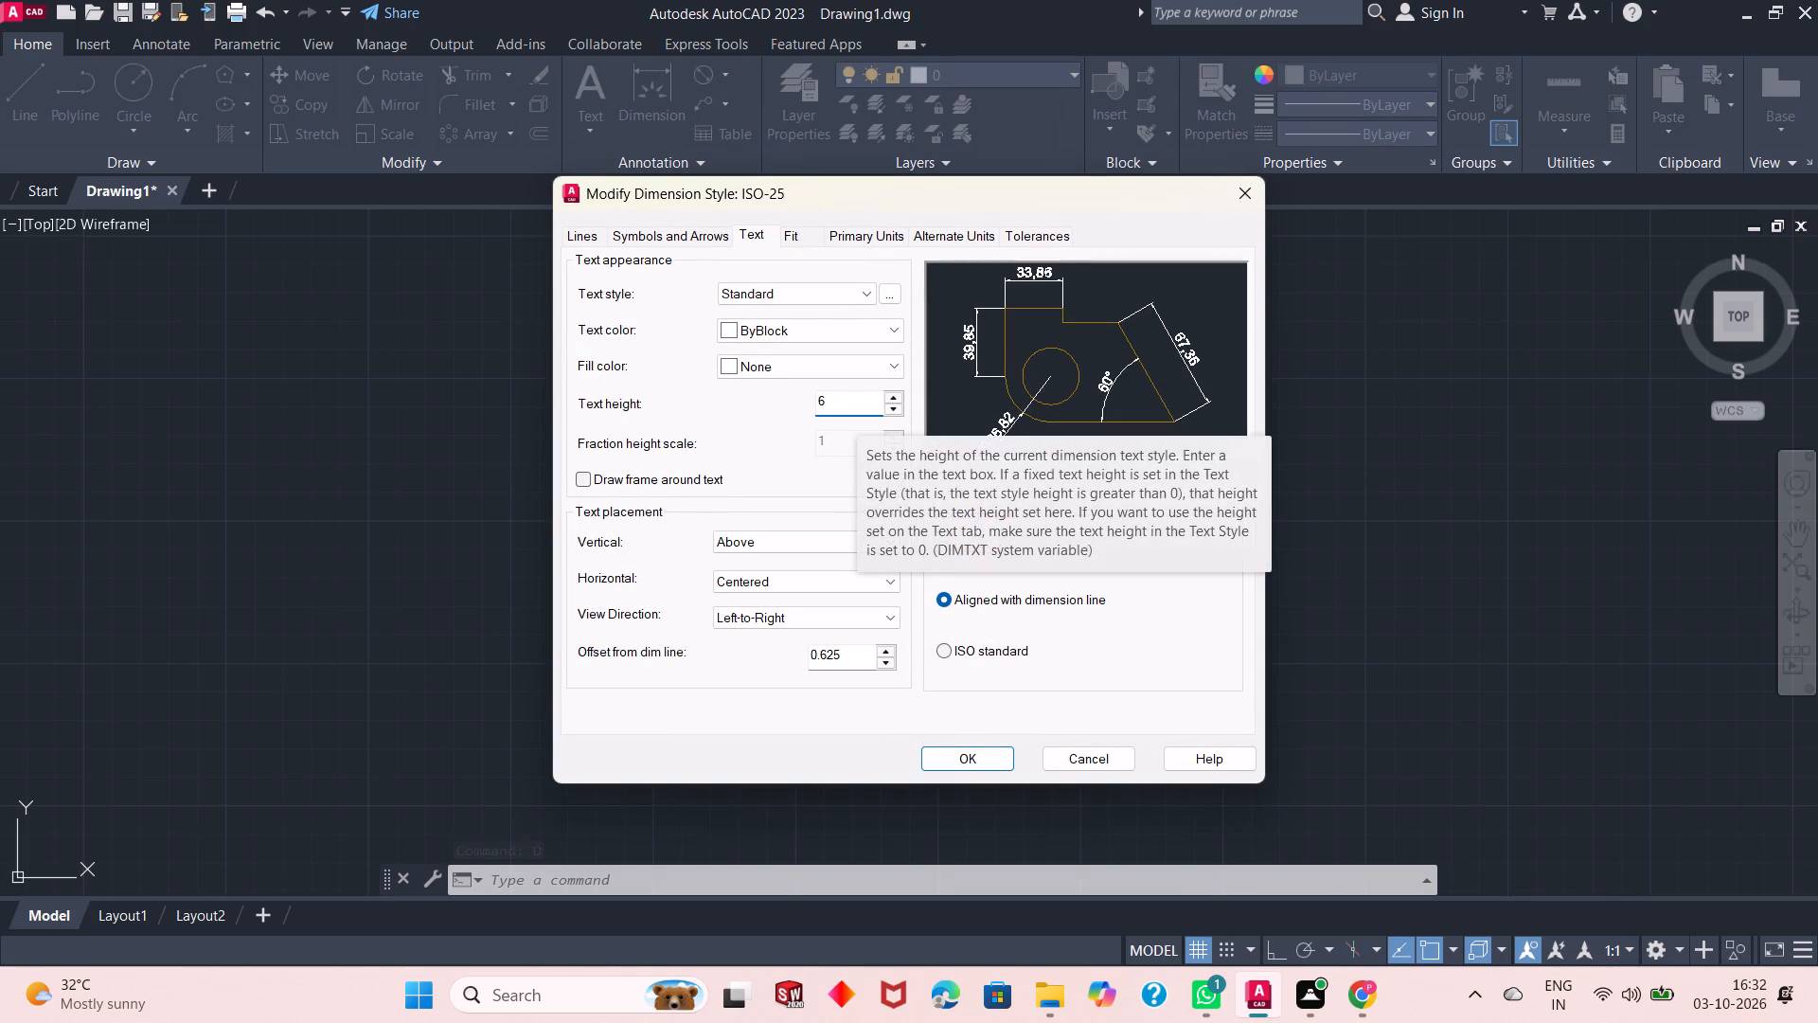
{"action": "left_click", "coordinate": [972, 763]}
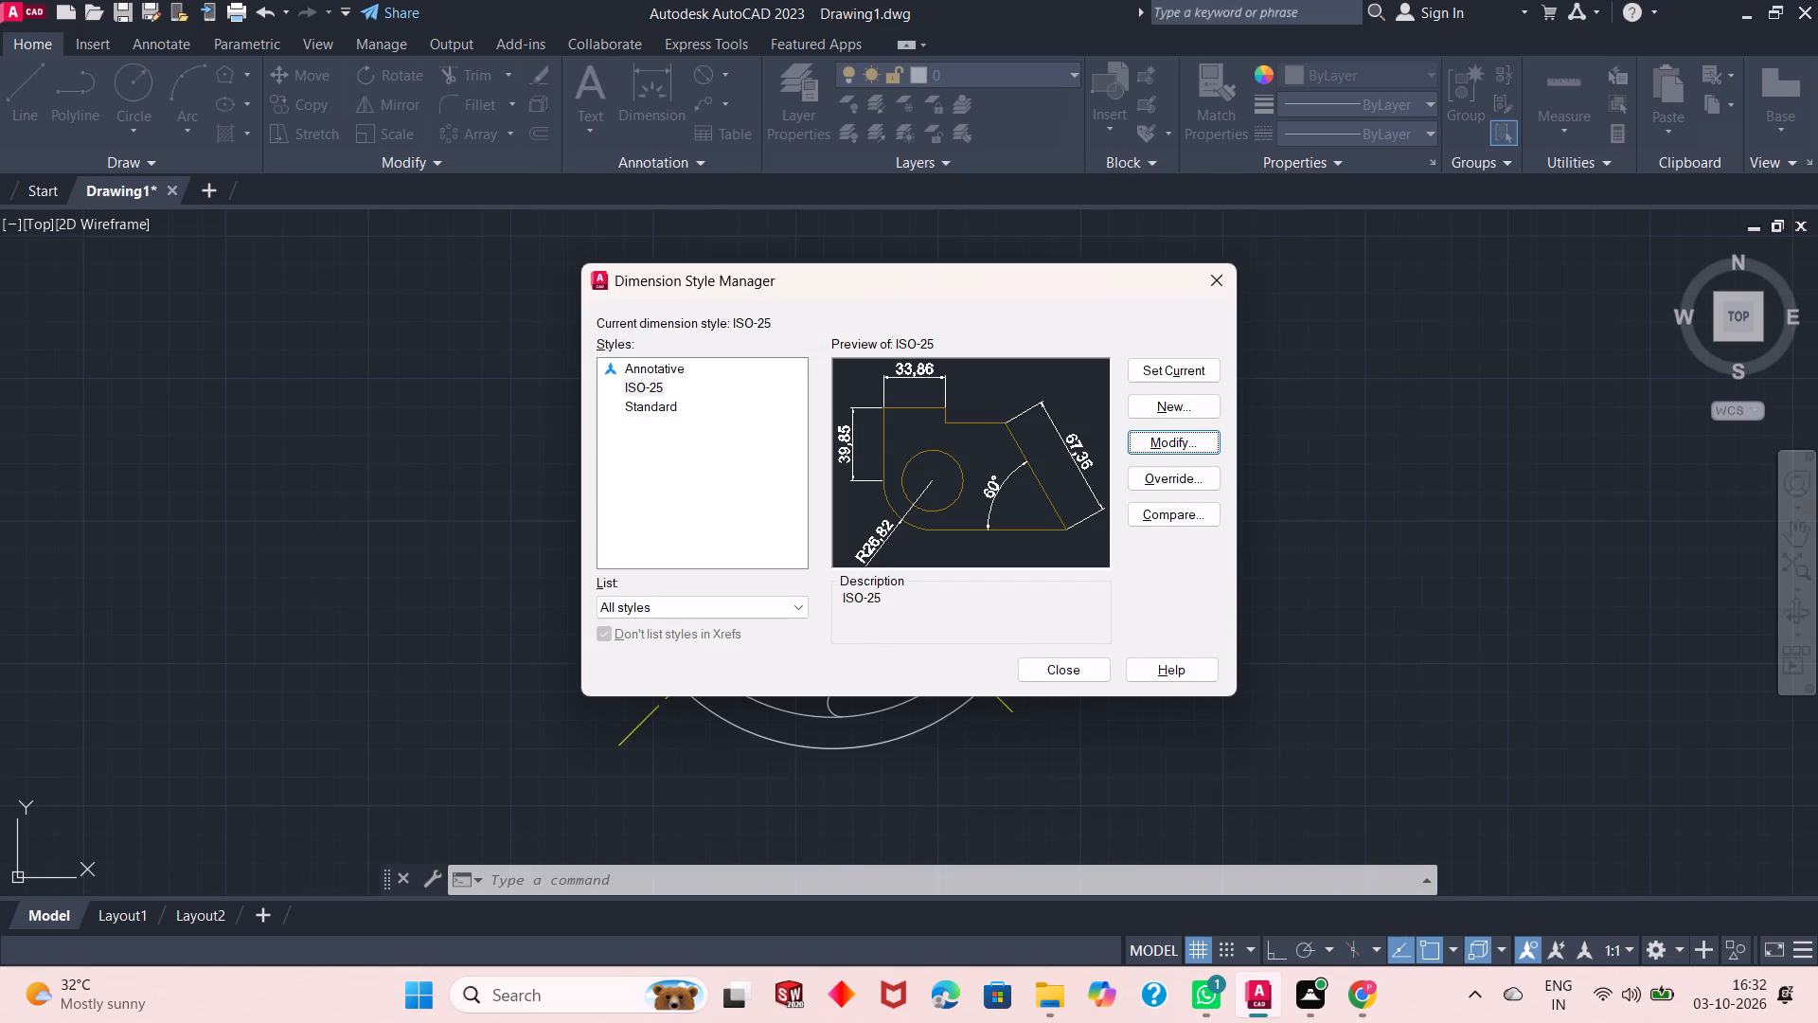
{"action": "left_click", "coordinate": [1157, 369]}
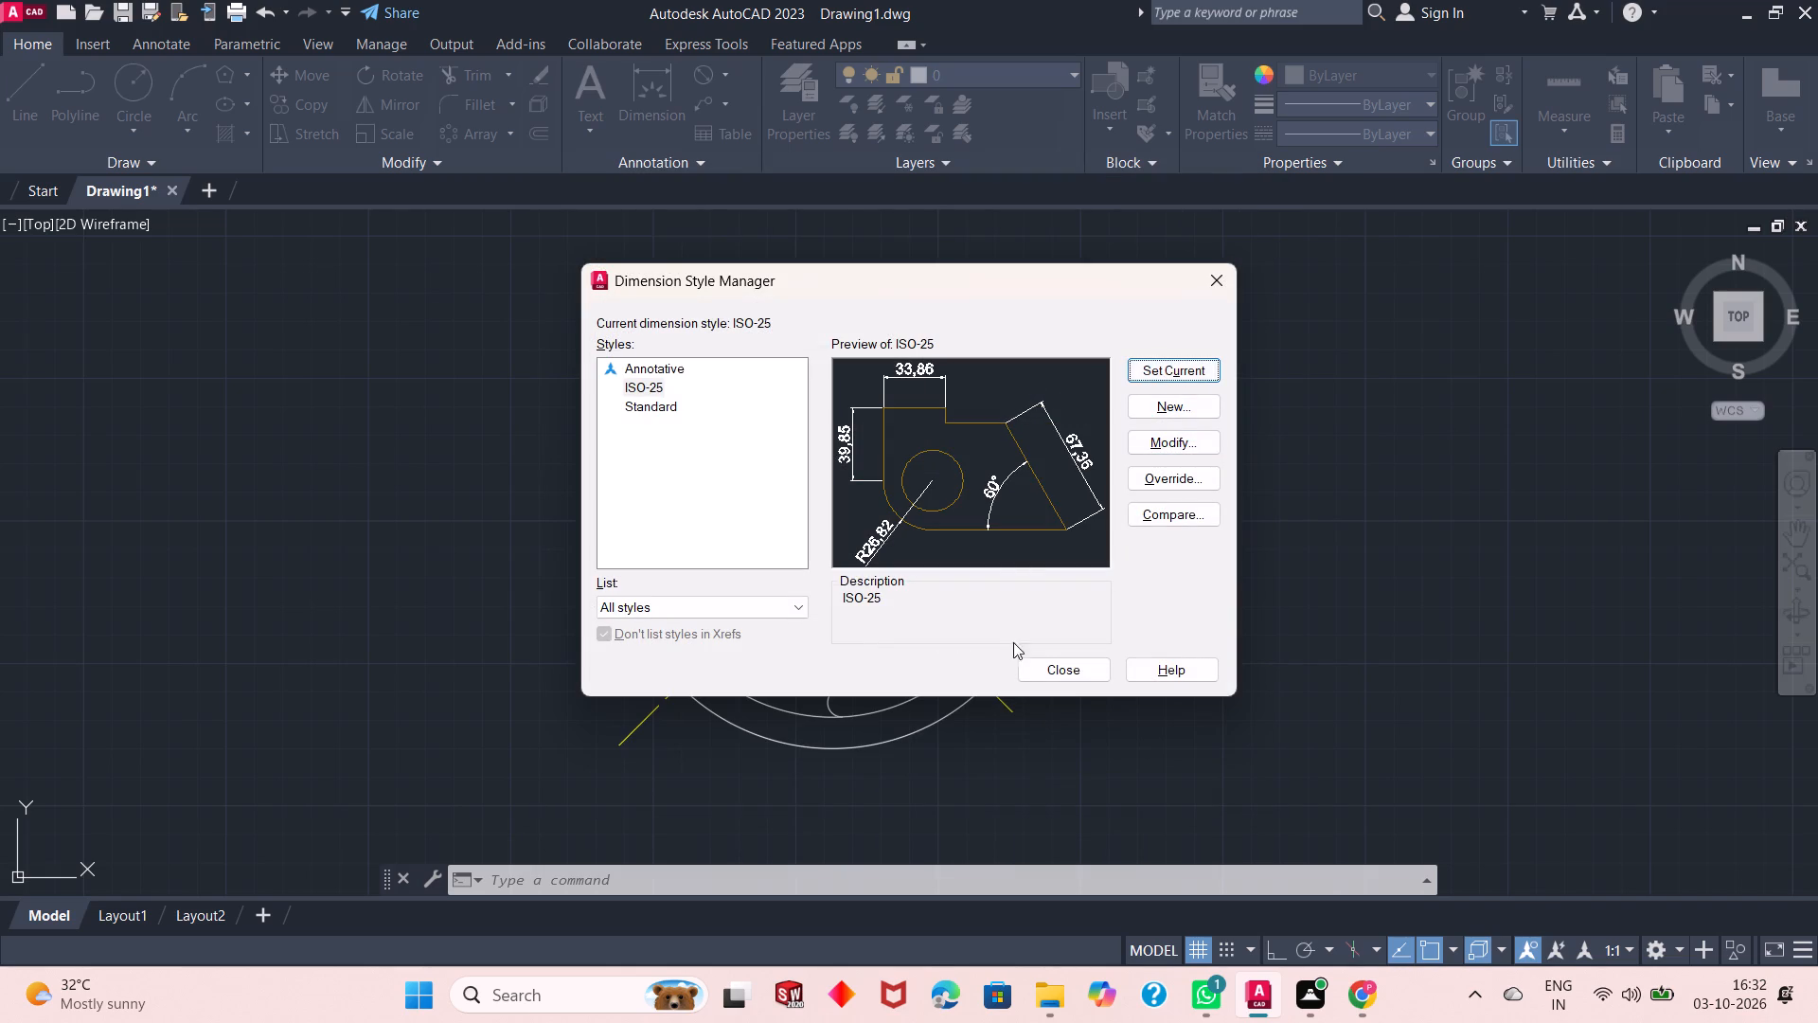
{"action": "left_click", "coordinate": [1047, 666]}
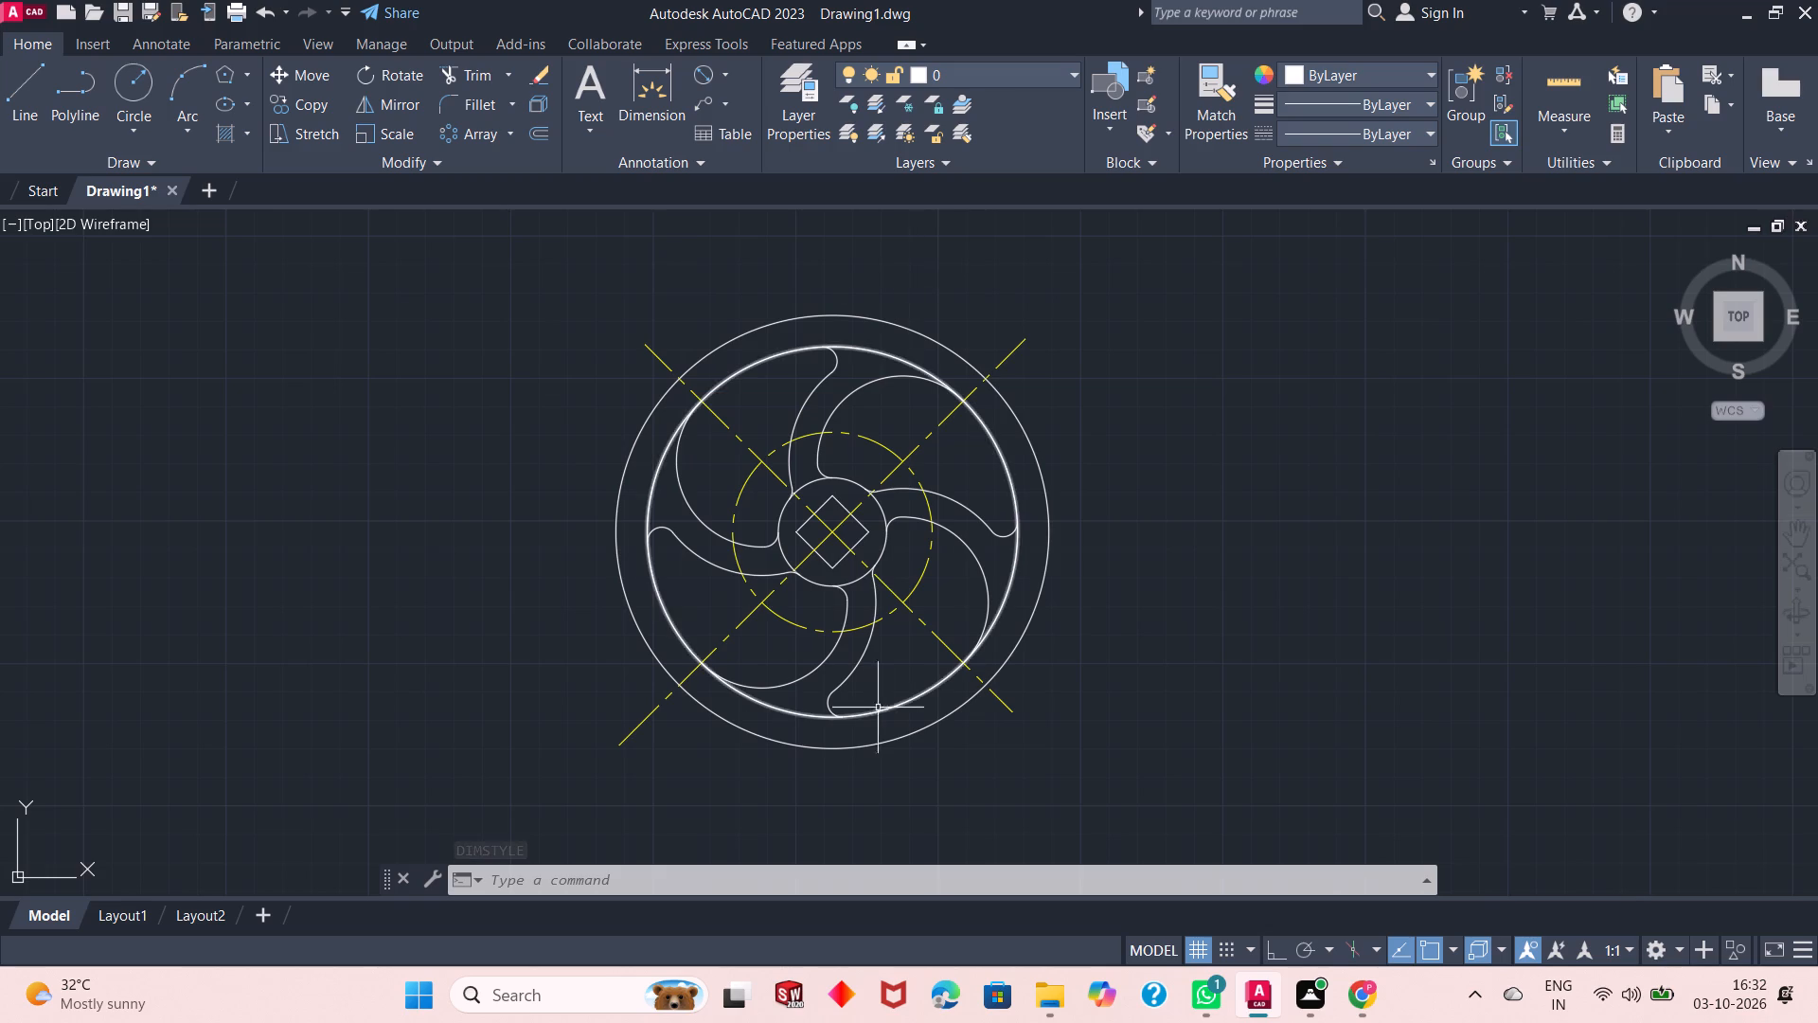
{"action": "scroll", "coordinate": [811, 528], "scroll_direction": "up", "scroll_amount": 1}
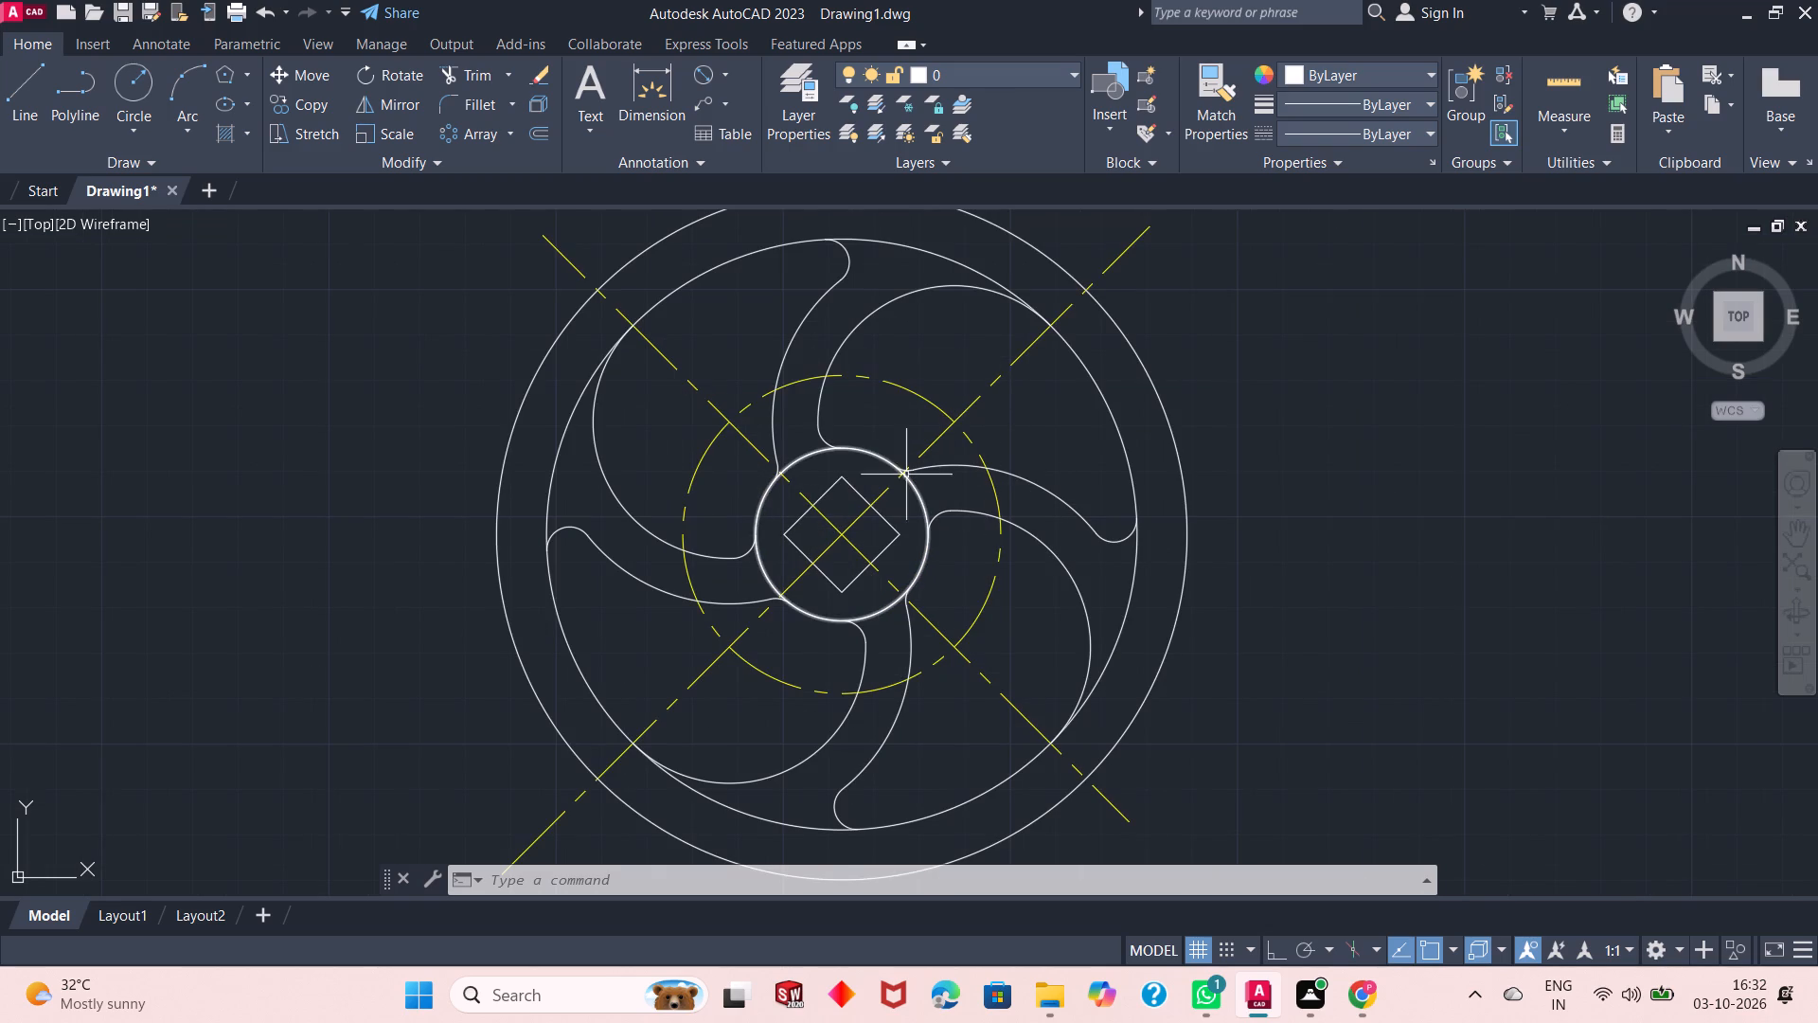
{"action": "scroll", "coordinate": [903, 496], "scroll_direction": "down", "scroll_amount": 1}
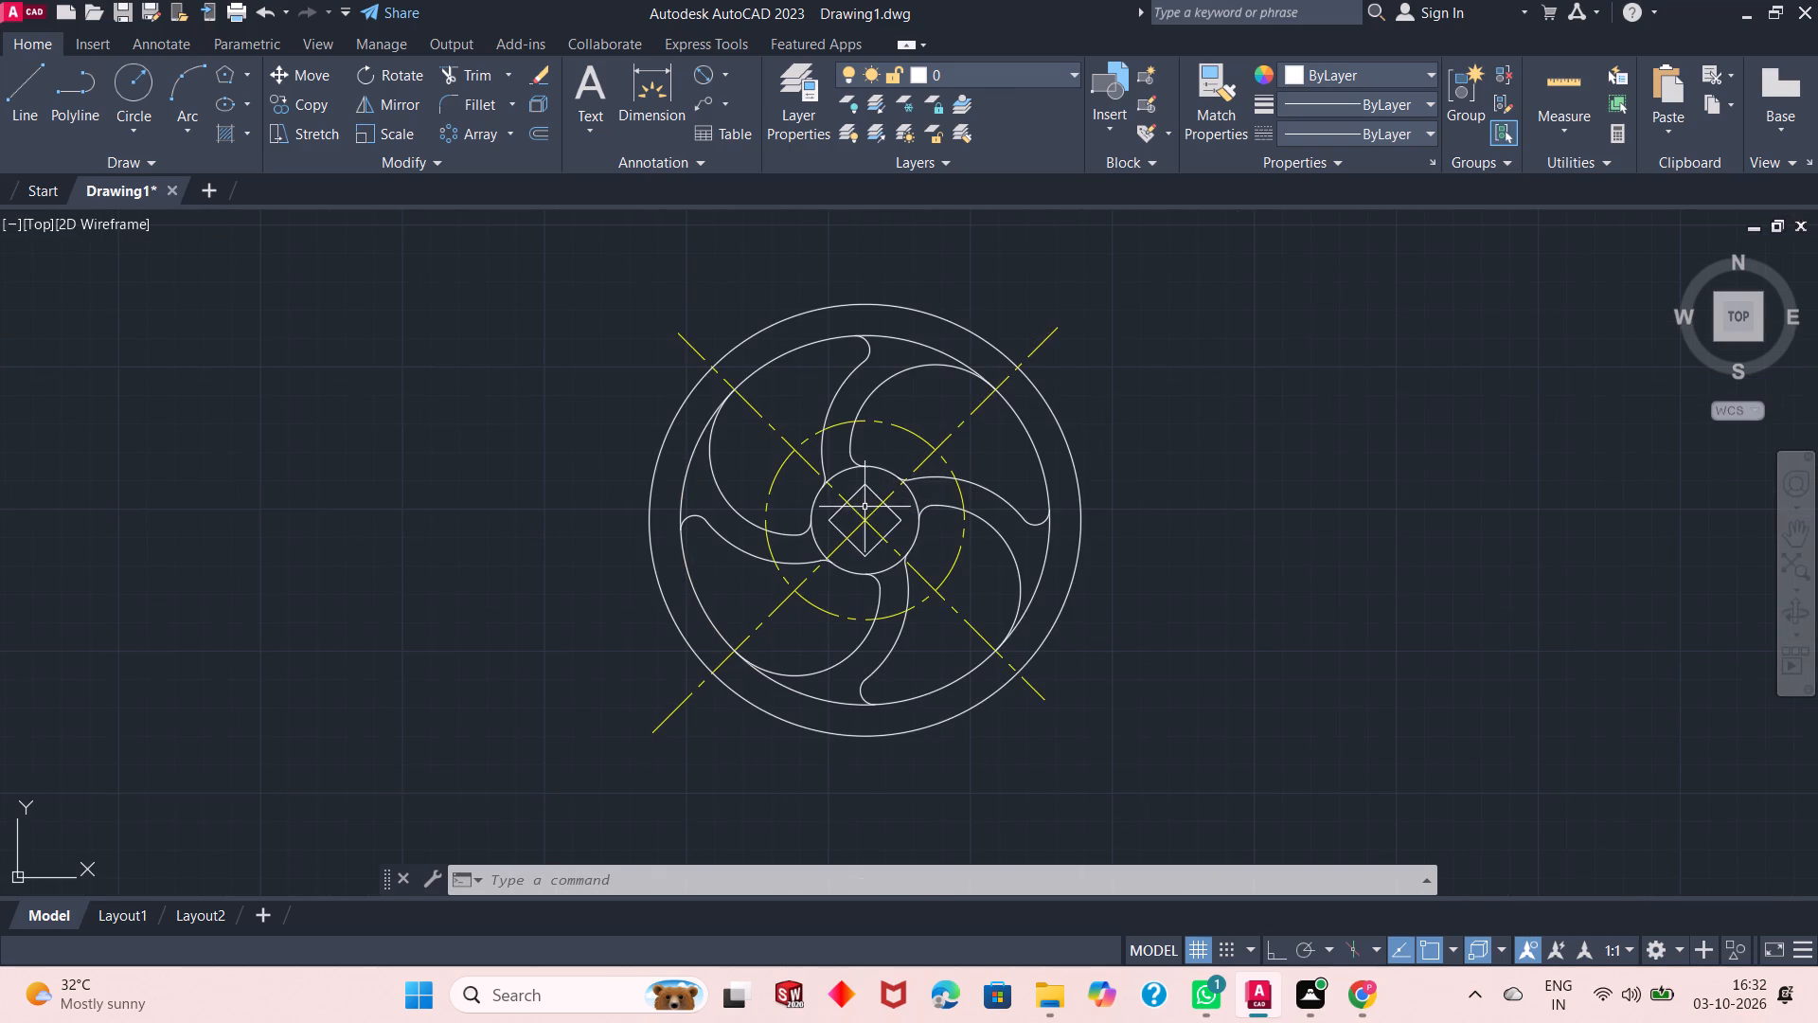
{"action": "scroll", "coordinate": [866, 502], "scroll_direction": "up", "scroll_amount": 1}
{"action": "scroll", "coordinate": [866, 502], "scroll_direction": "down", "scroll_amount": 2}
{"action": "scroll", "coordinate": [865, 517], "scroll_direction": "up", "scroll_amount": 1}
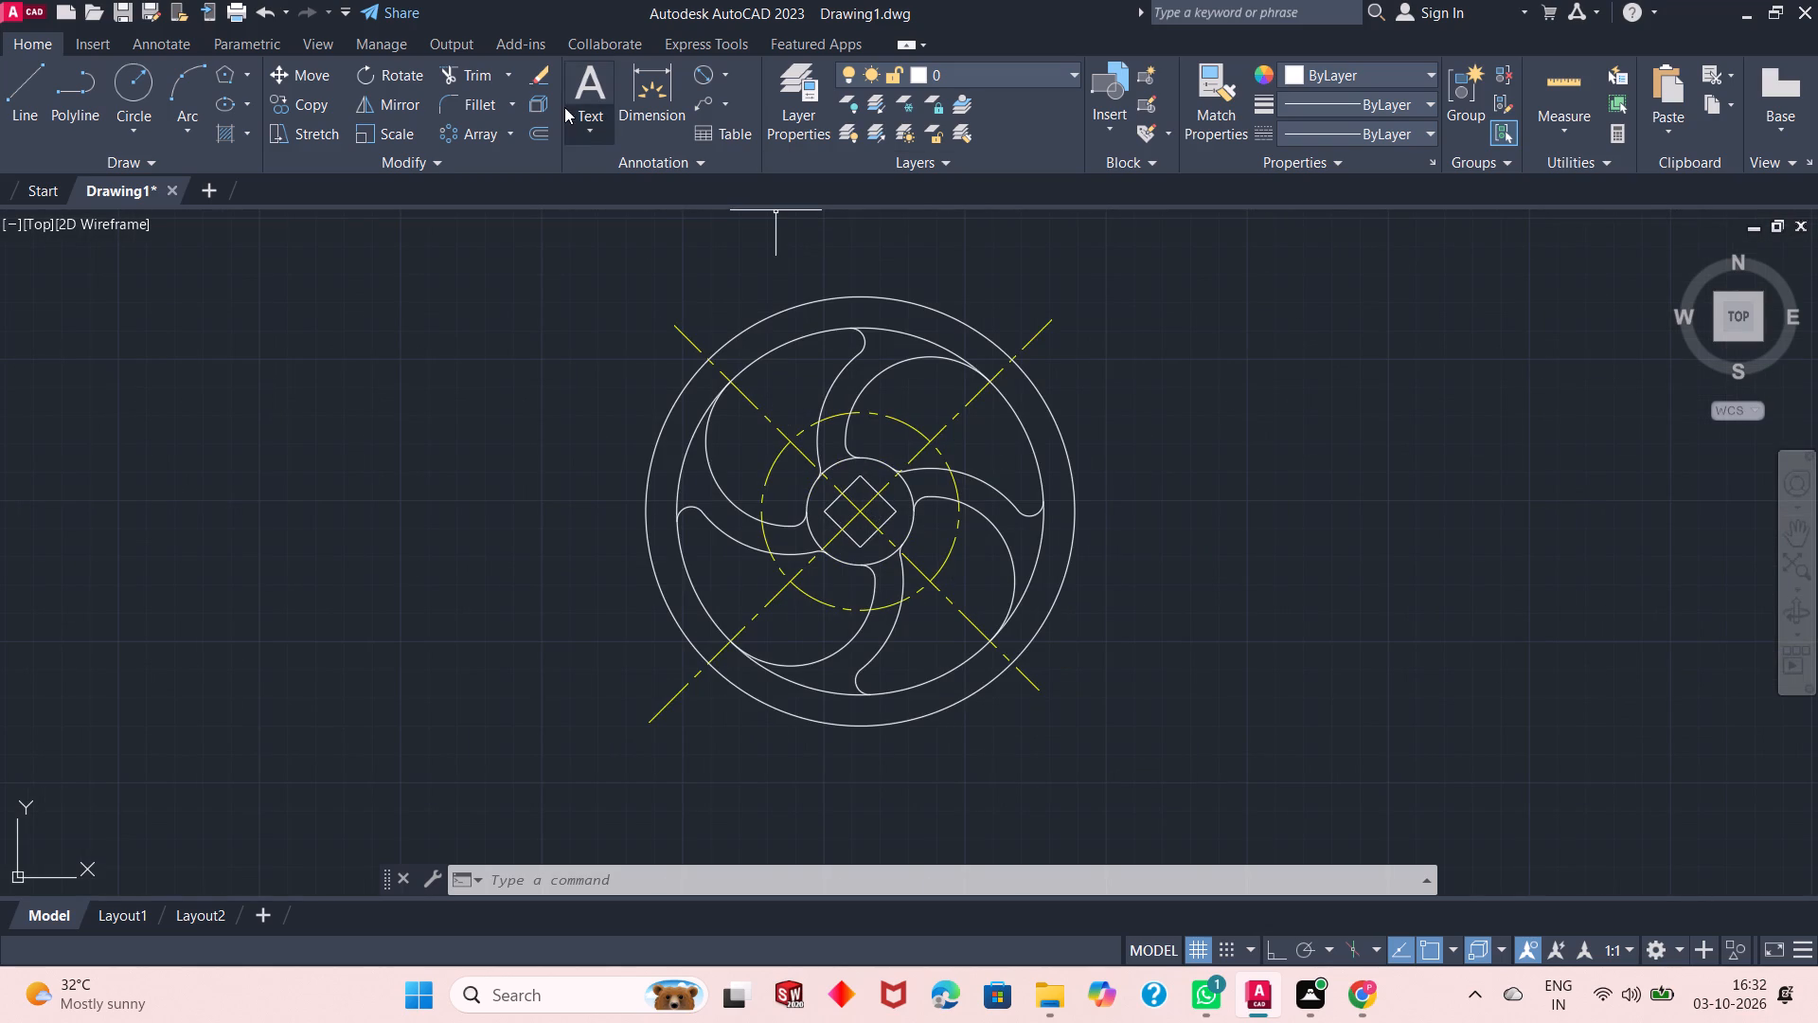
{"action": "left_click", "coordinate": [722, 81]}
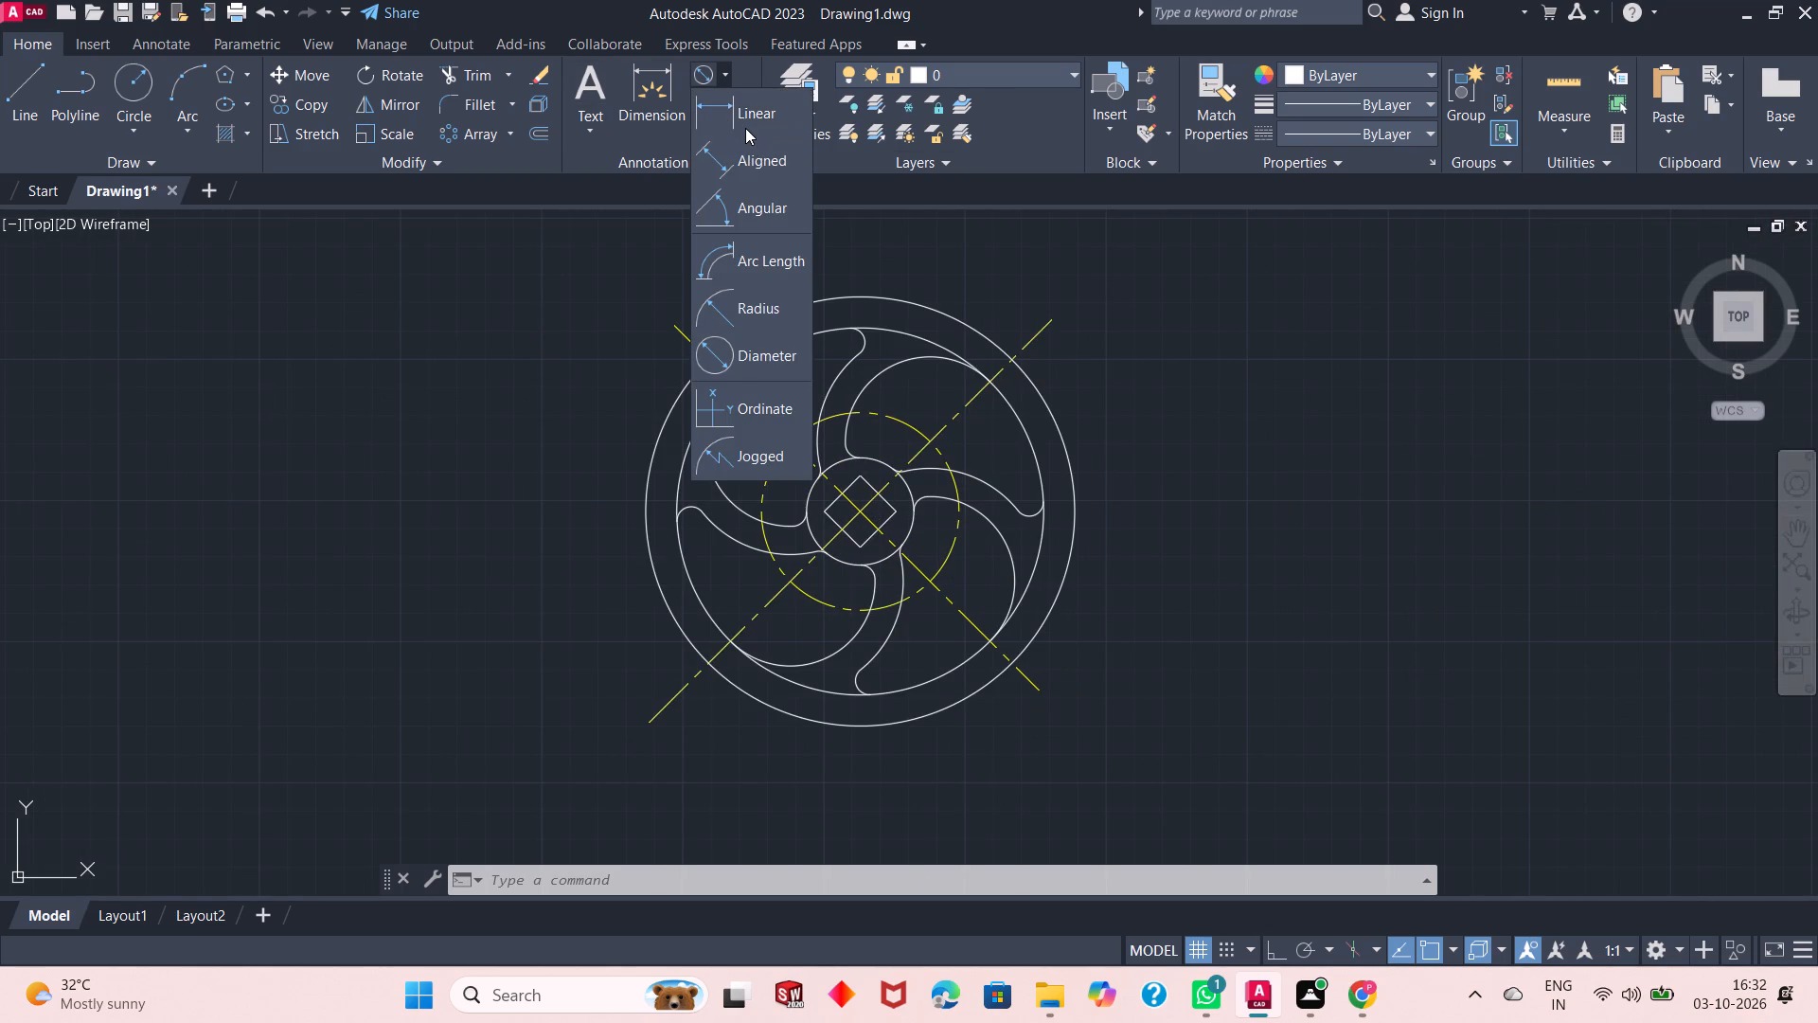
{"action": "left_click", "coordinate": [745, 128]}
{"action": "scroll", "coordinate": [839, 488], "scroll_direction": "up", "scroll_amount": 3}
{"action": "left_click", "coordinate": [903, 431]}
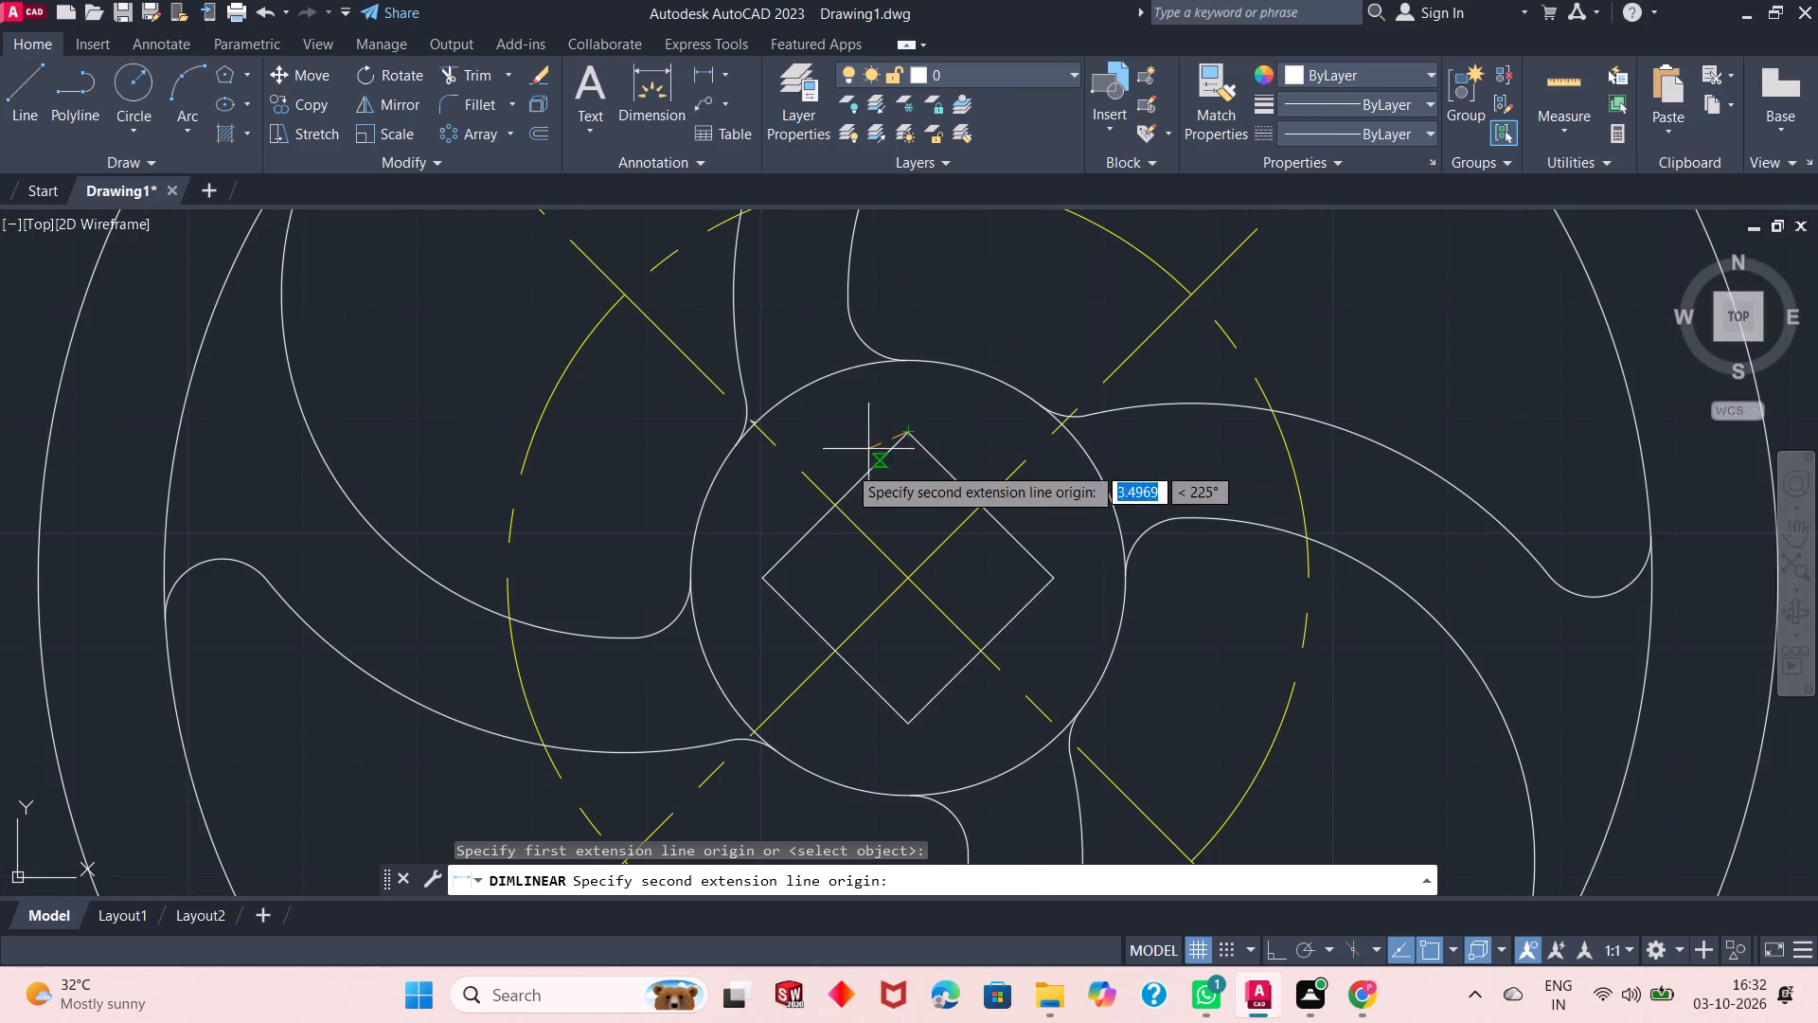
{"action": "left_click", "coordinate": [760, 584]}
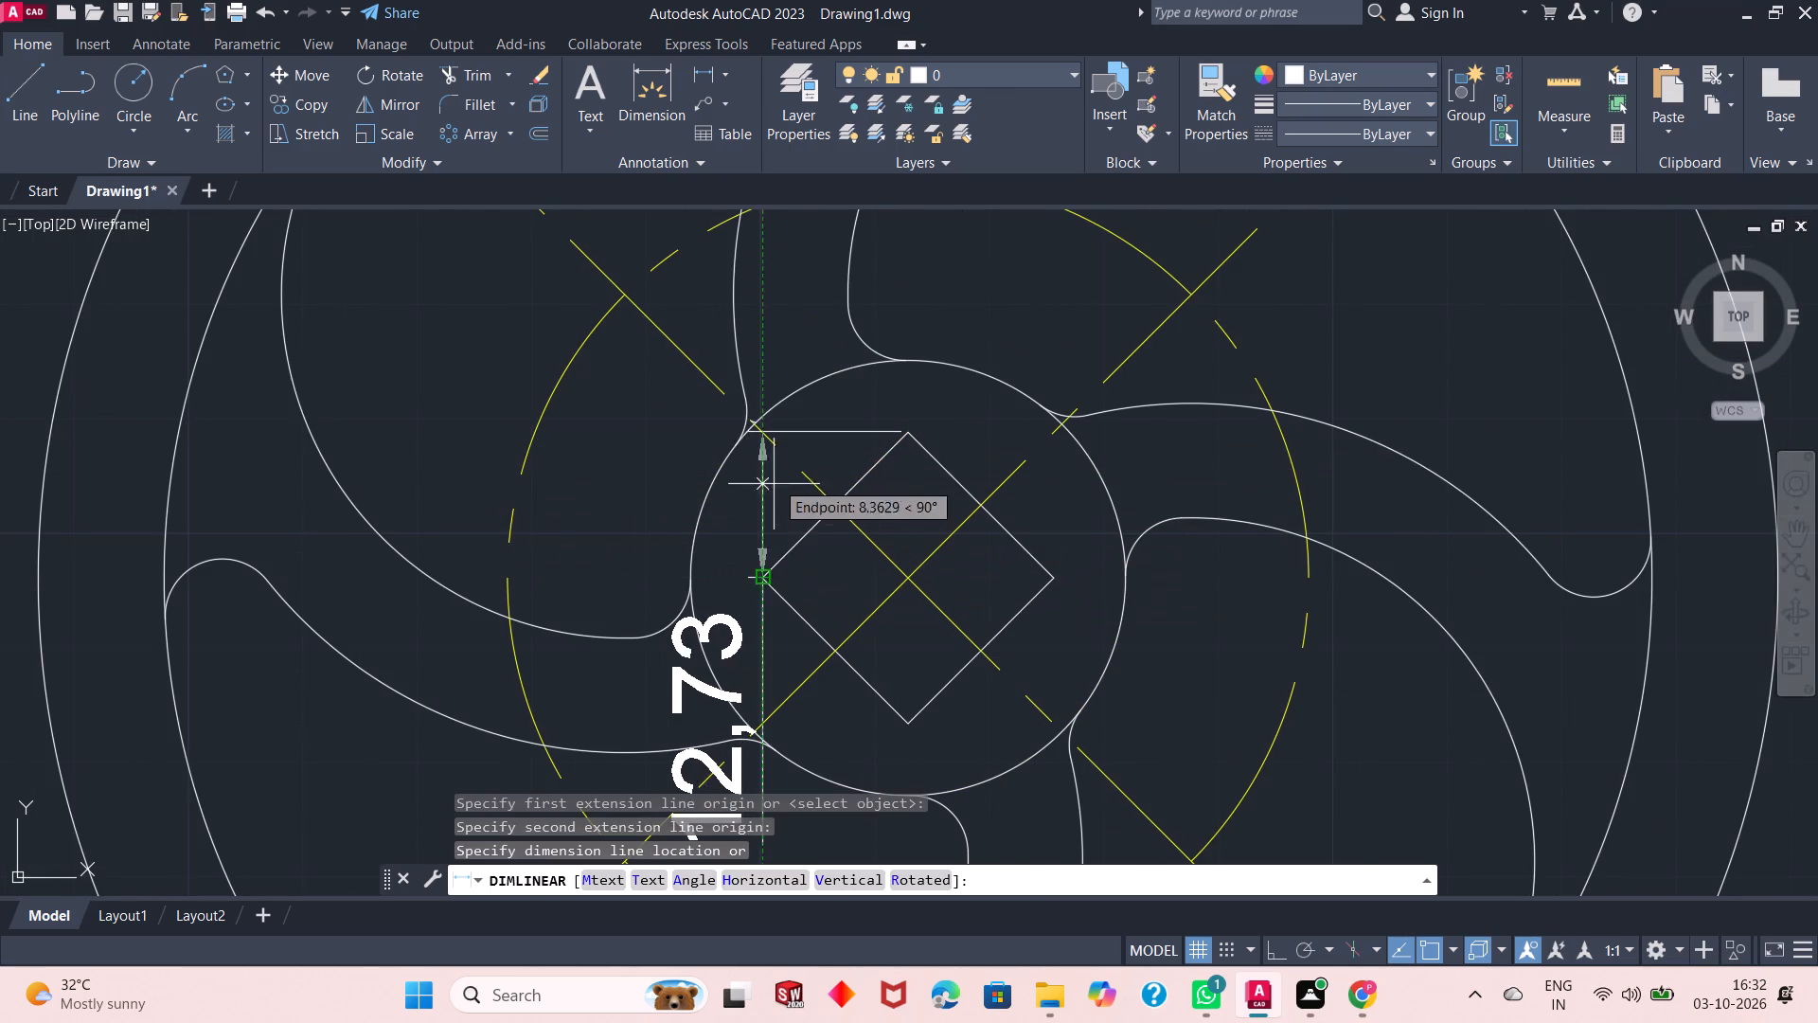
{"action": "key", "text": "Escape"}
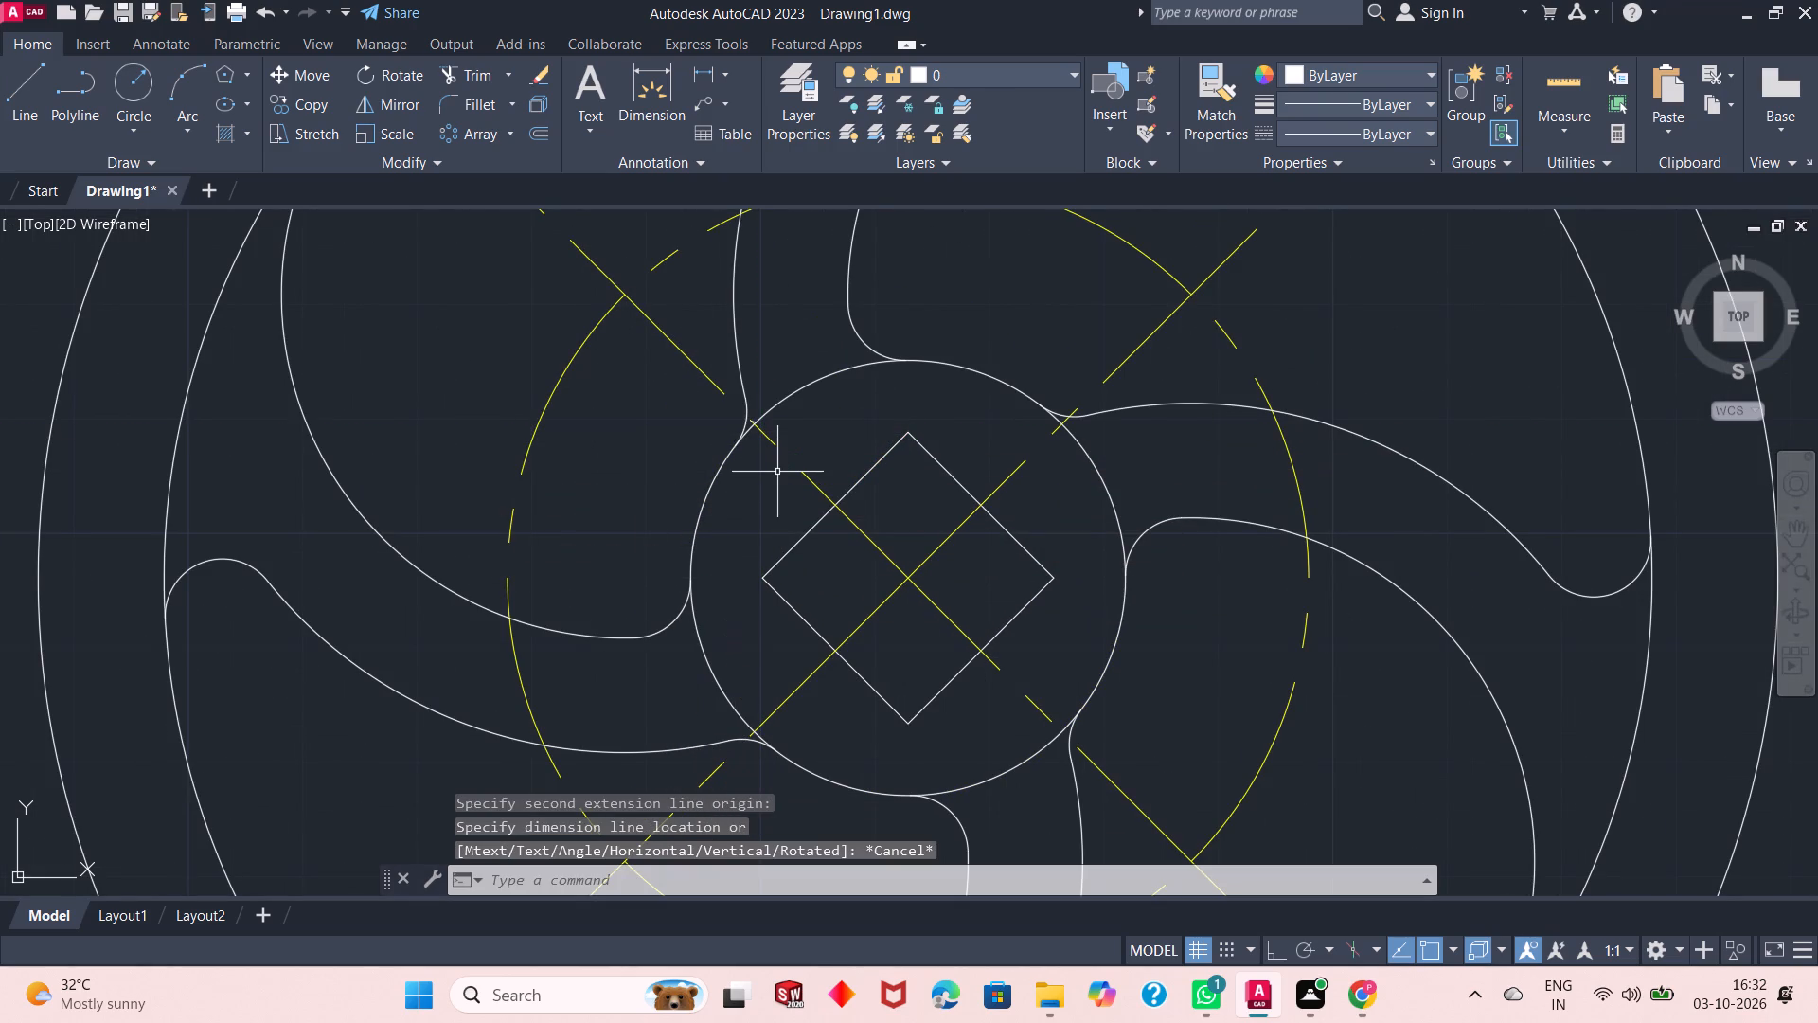
Add an aligned dimension to the upper-left side of the rotated central square, placed just outside that side.
{"action": "left_click", "coordinate": [726, 60]}
{"action": "left_click", "coordinate": [726, 79]}
{"action": "left_click", "coordinate": [743, 168]}
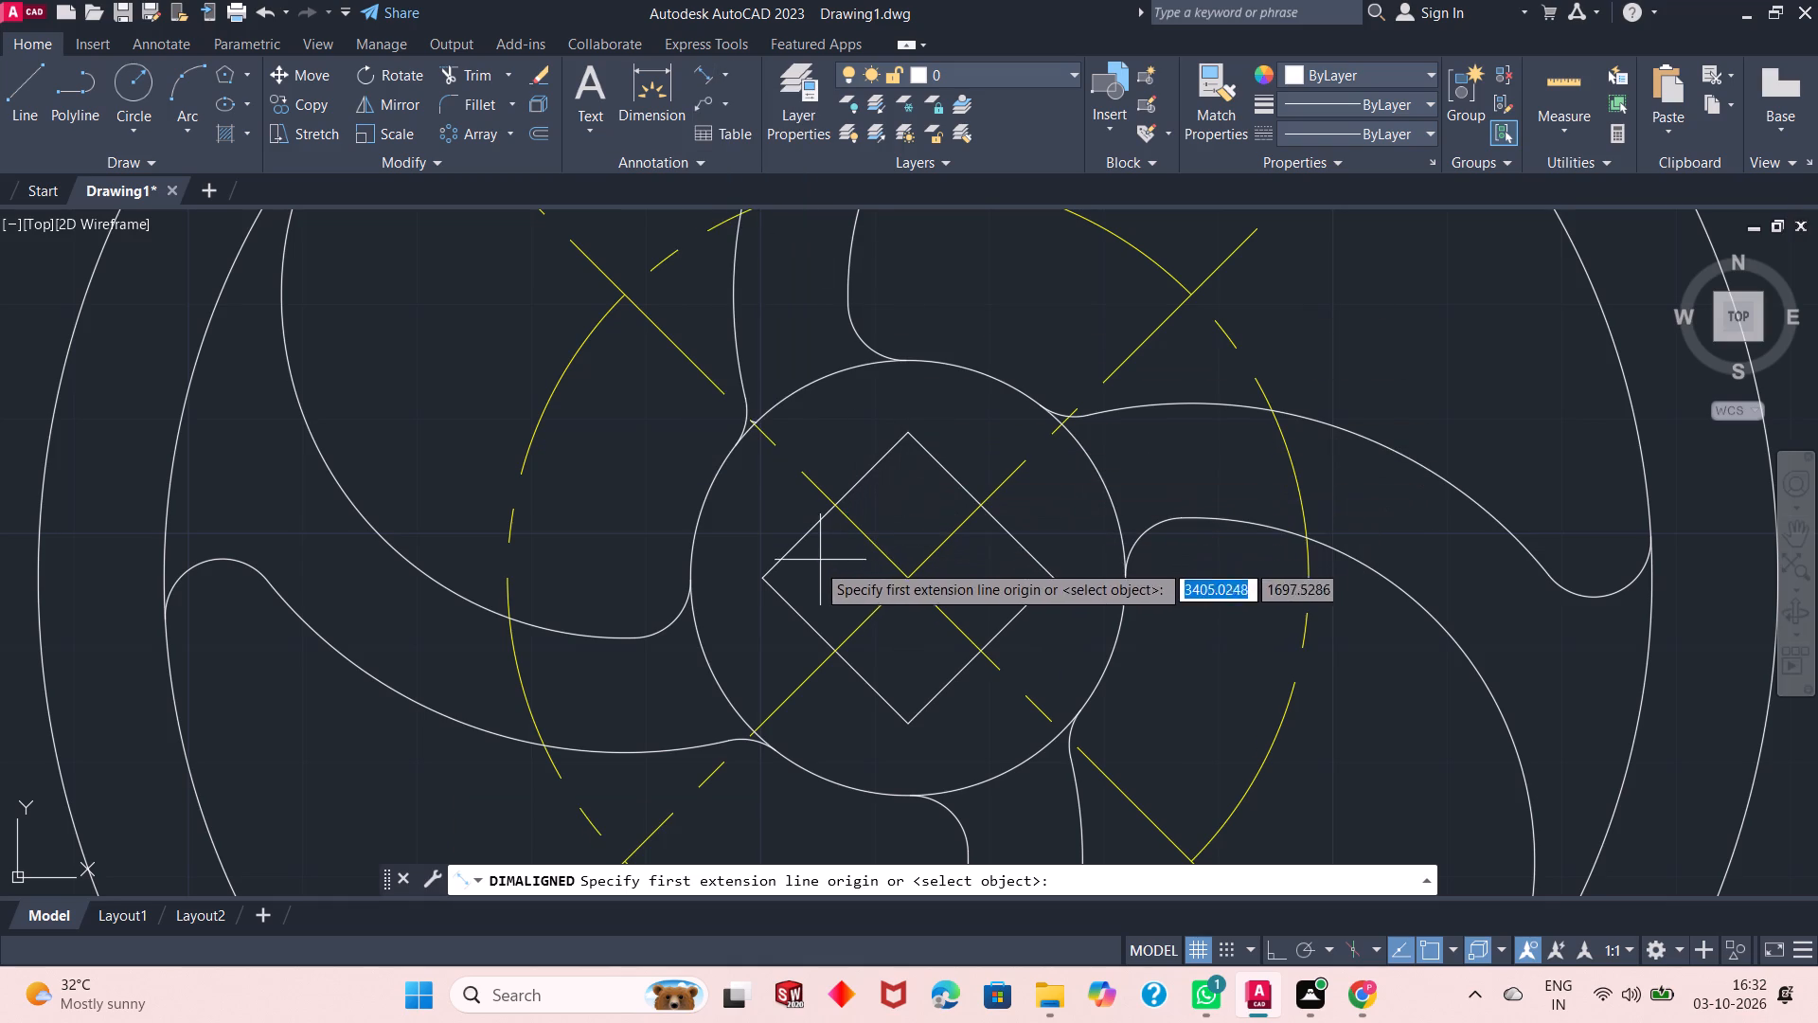
{"action": "left_click", "coordinate": [760, 578]}
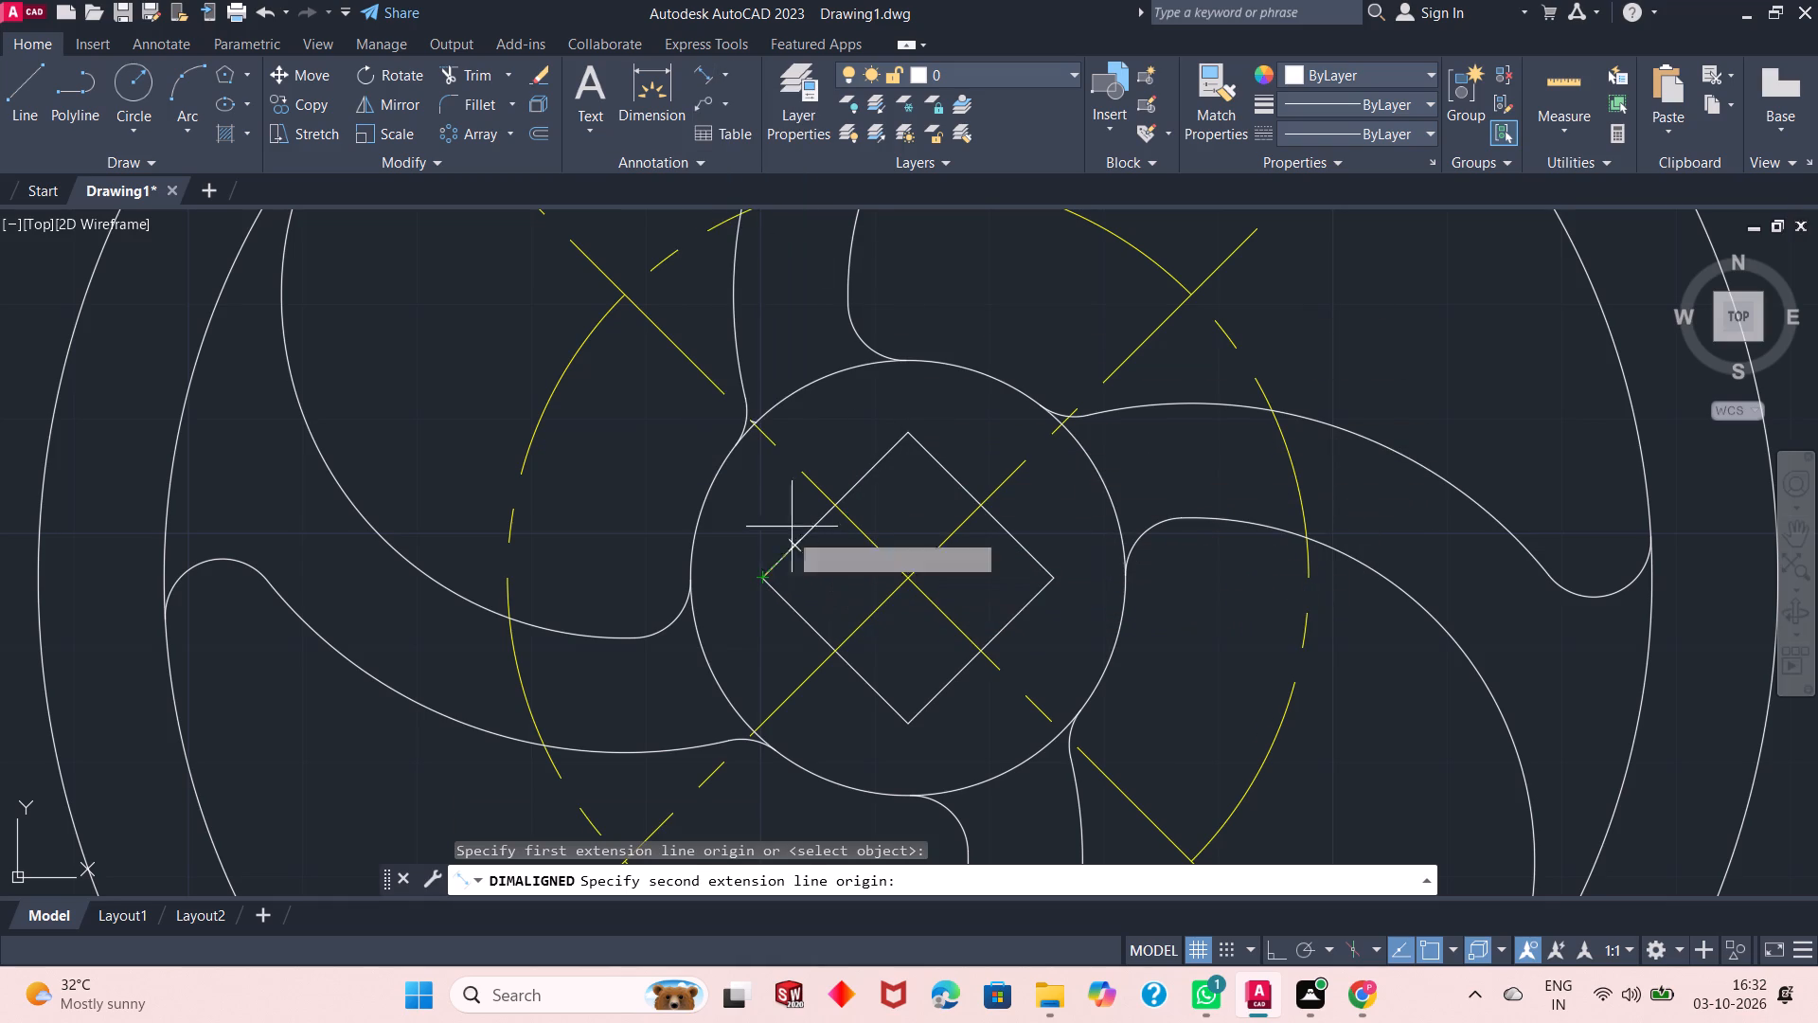
{"action": "left_click", "coordinate": [914, 431]}
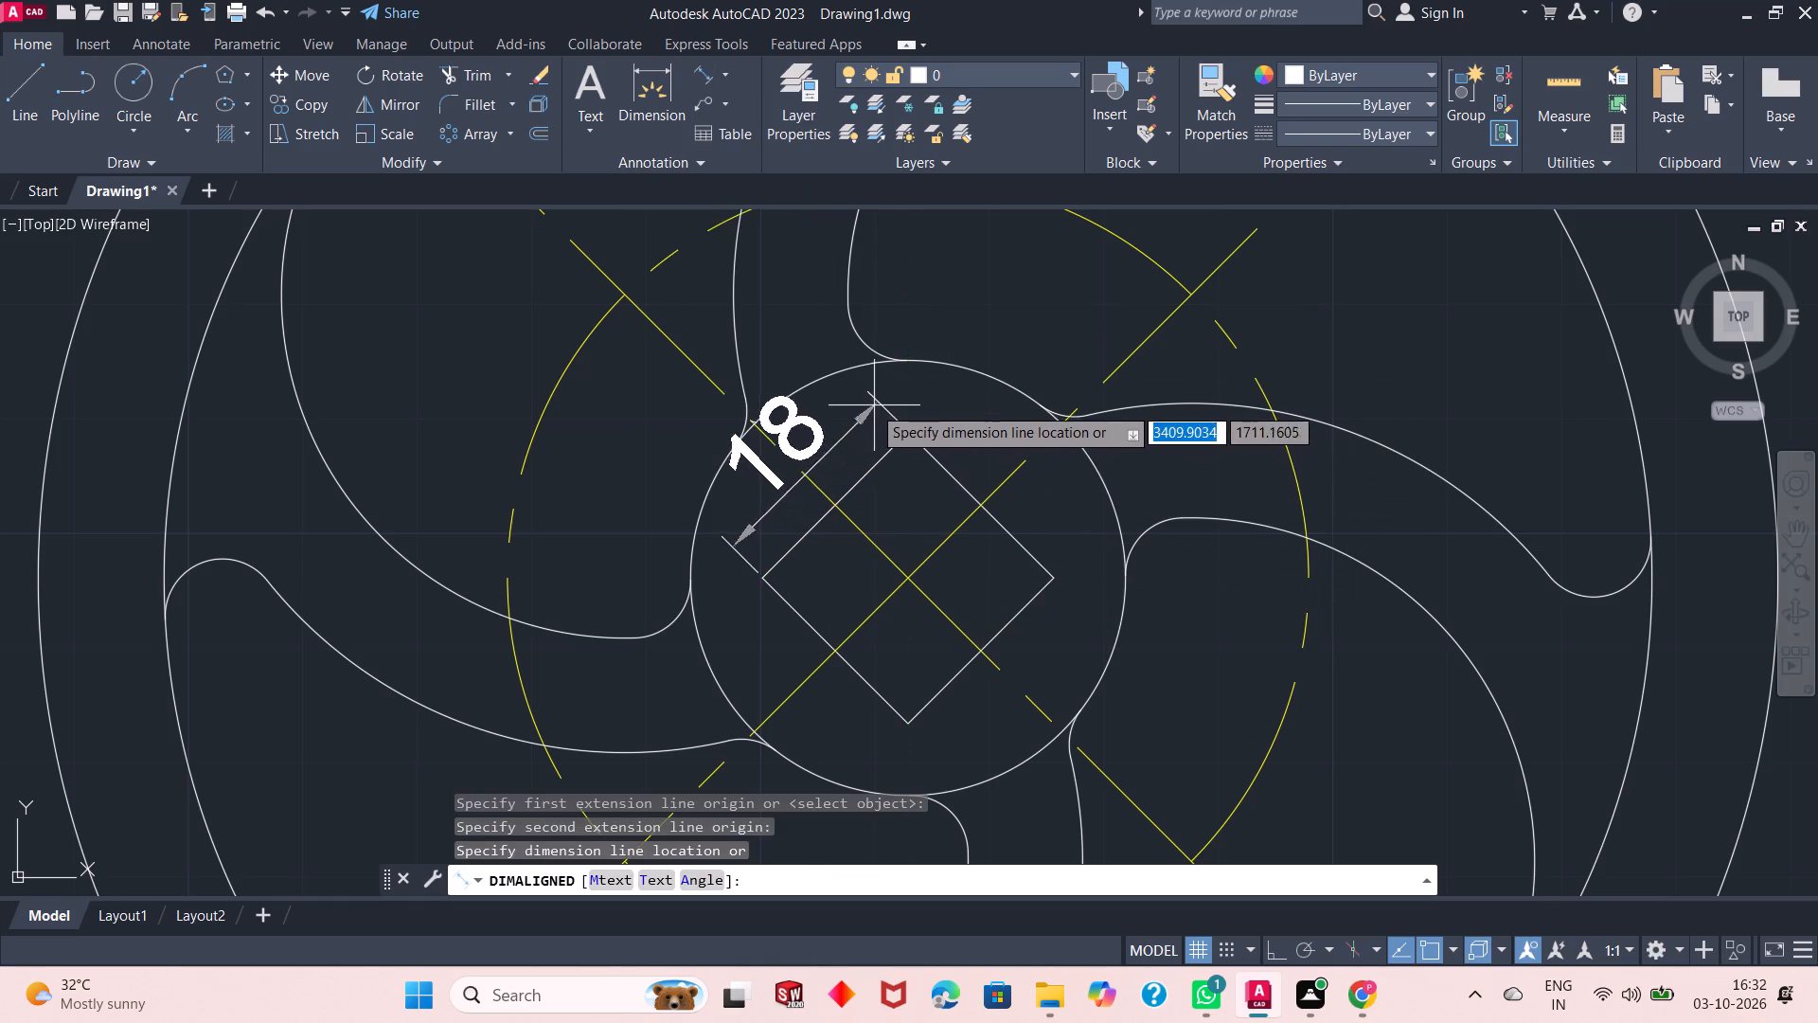
{"action": "left_click", "coordinate": [859, 400]}
Add a radius dimension to the small fillet where the right-hand blade's upper curve meets the central circle.
{"action": "scroll", "coordinate": [833, 478], "scroll_direction": "down", "scroll_amount": 2}
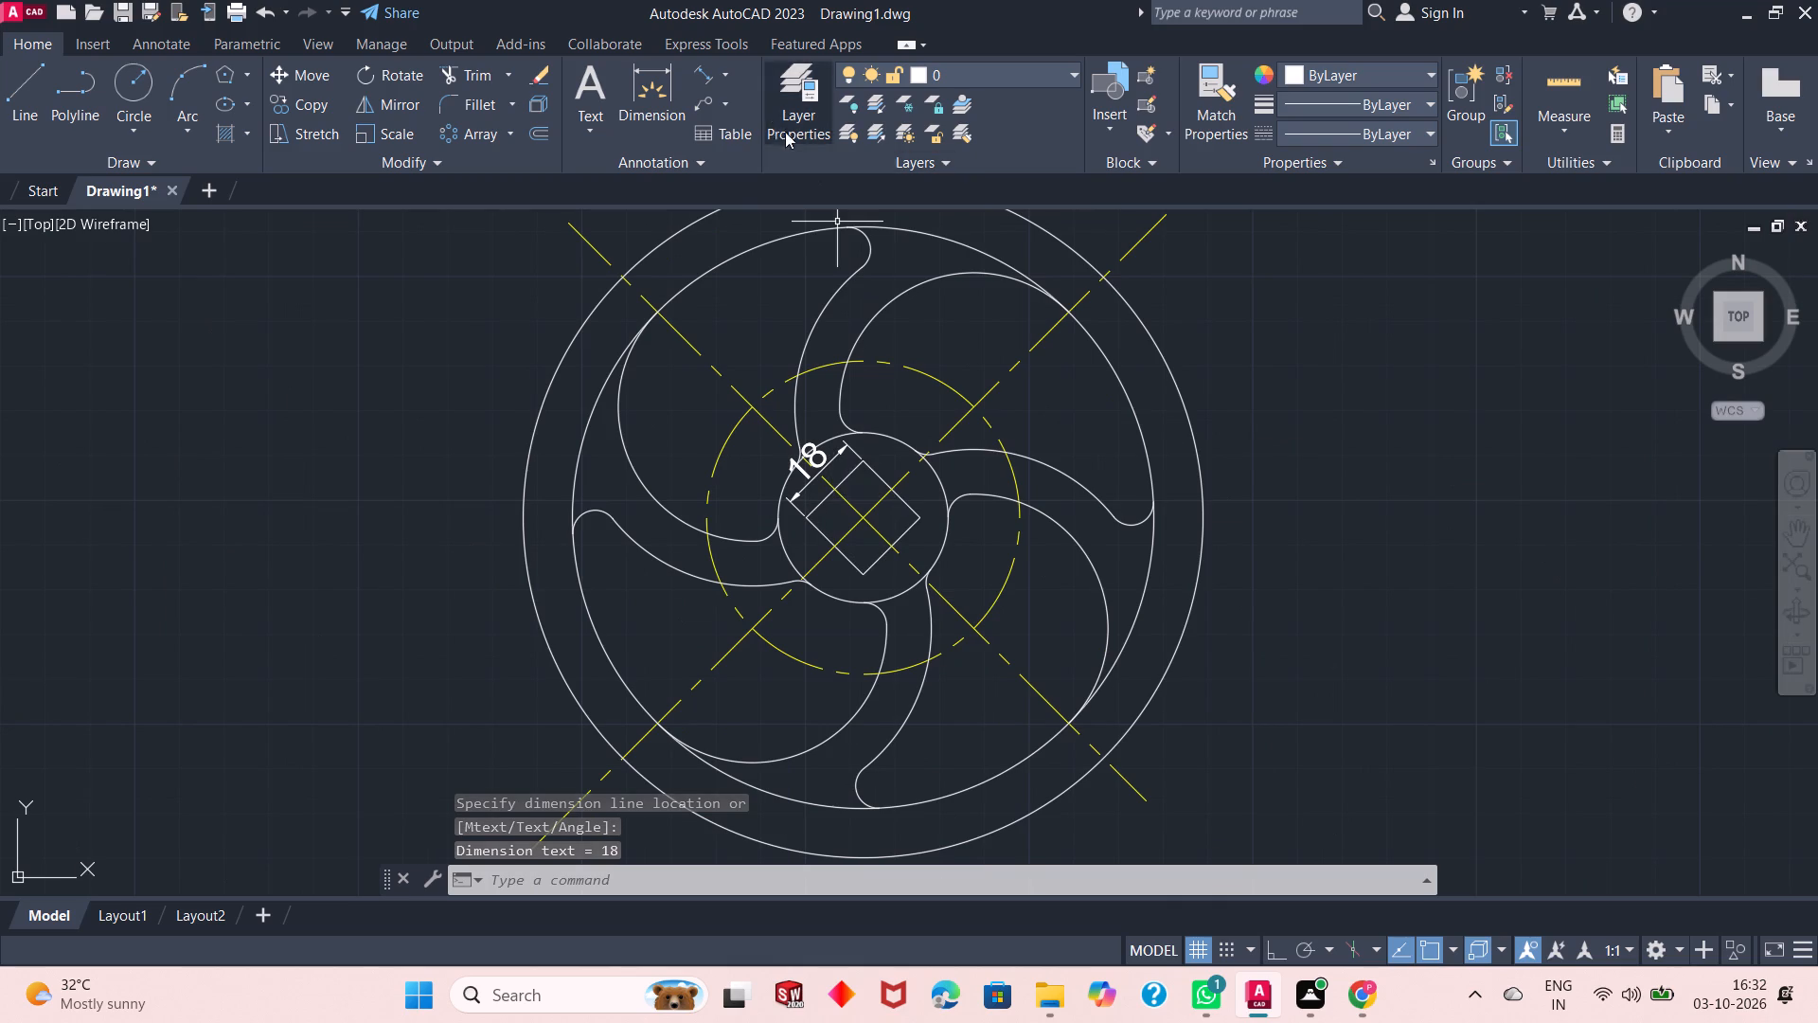
{"action": "left_click", "coordinate": [726, 75]}
{"action": "left_click", "coordinate": [725, 74]}
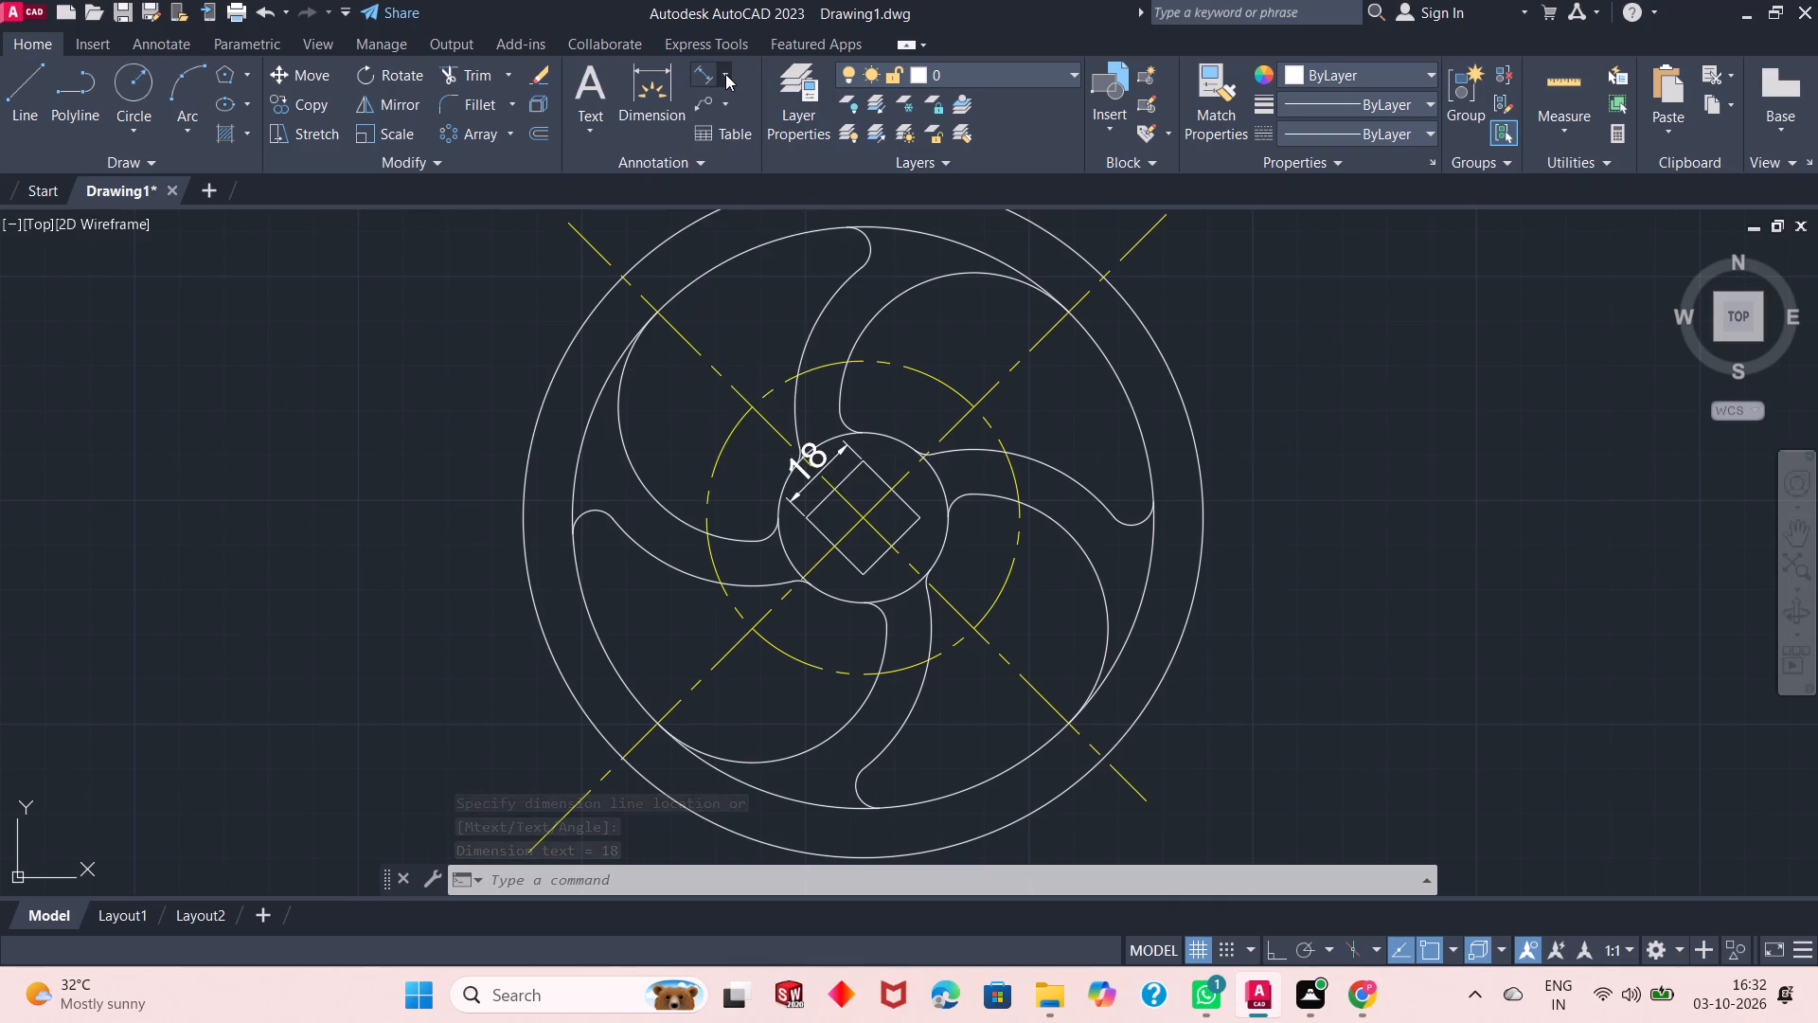
{"action": "left_click", "coordinate": [725, 75]}
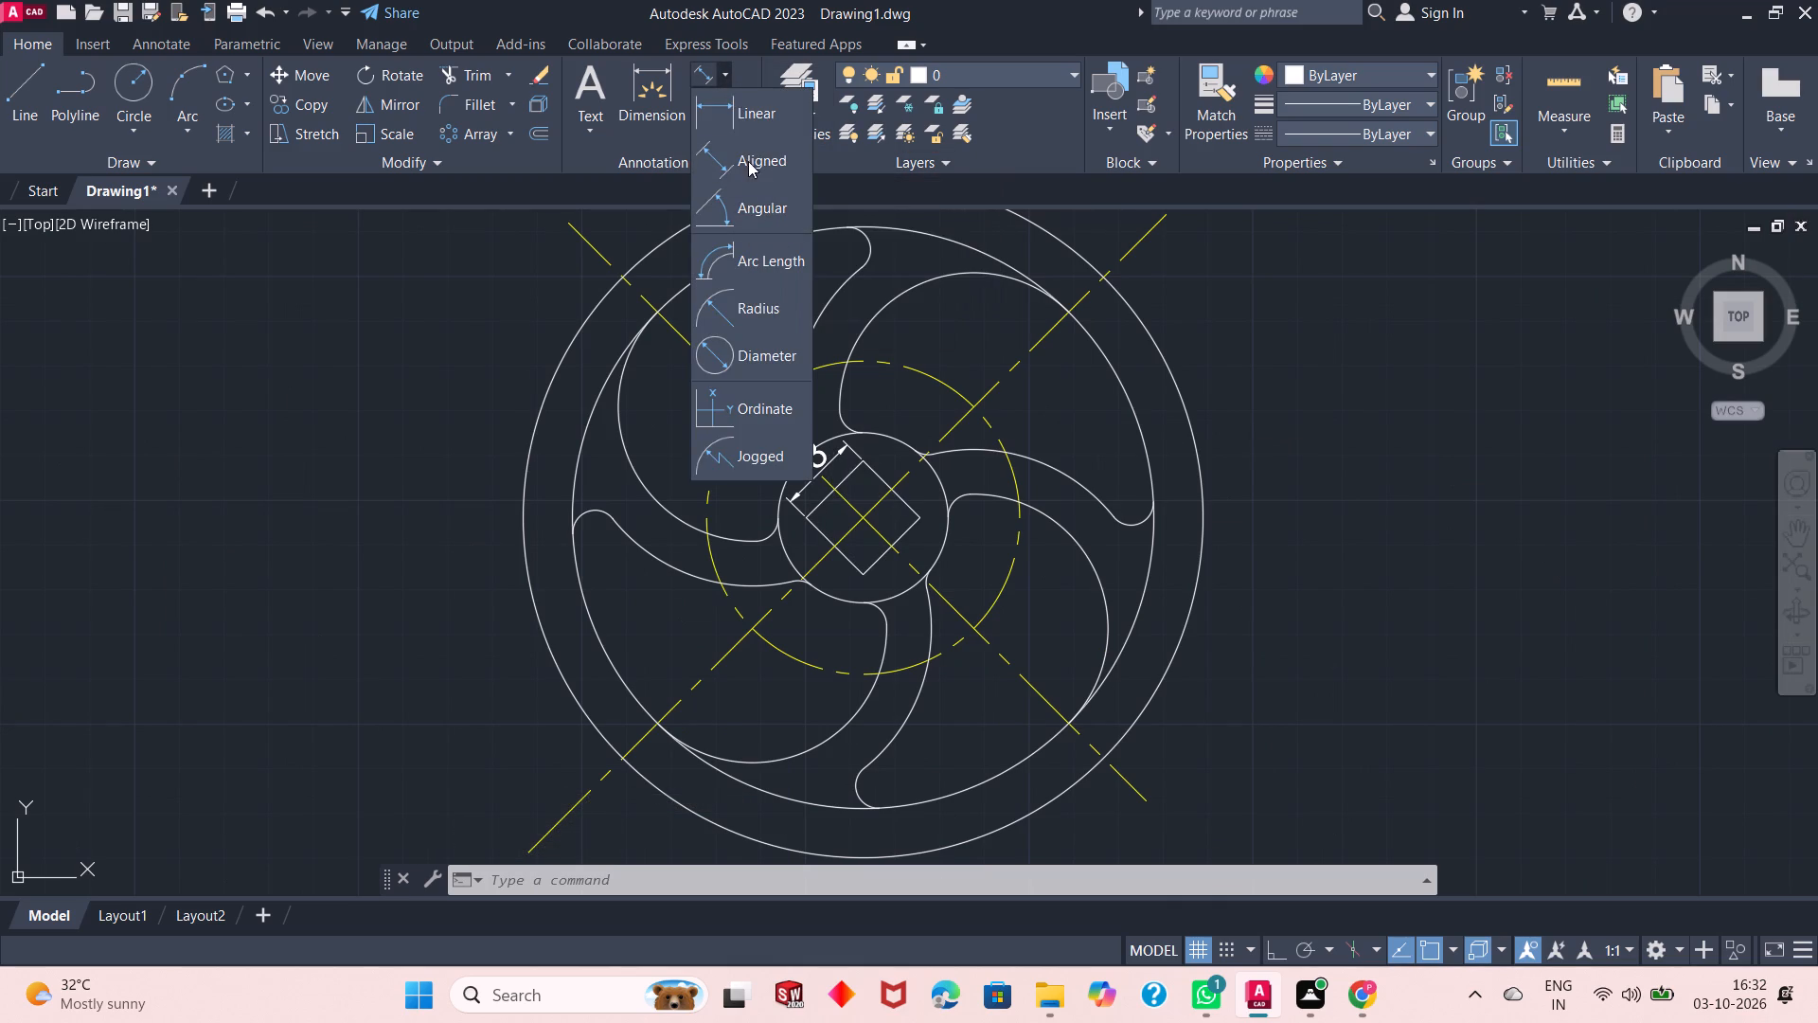
{"action": "left_click", "coordinate": [757, 309]}
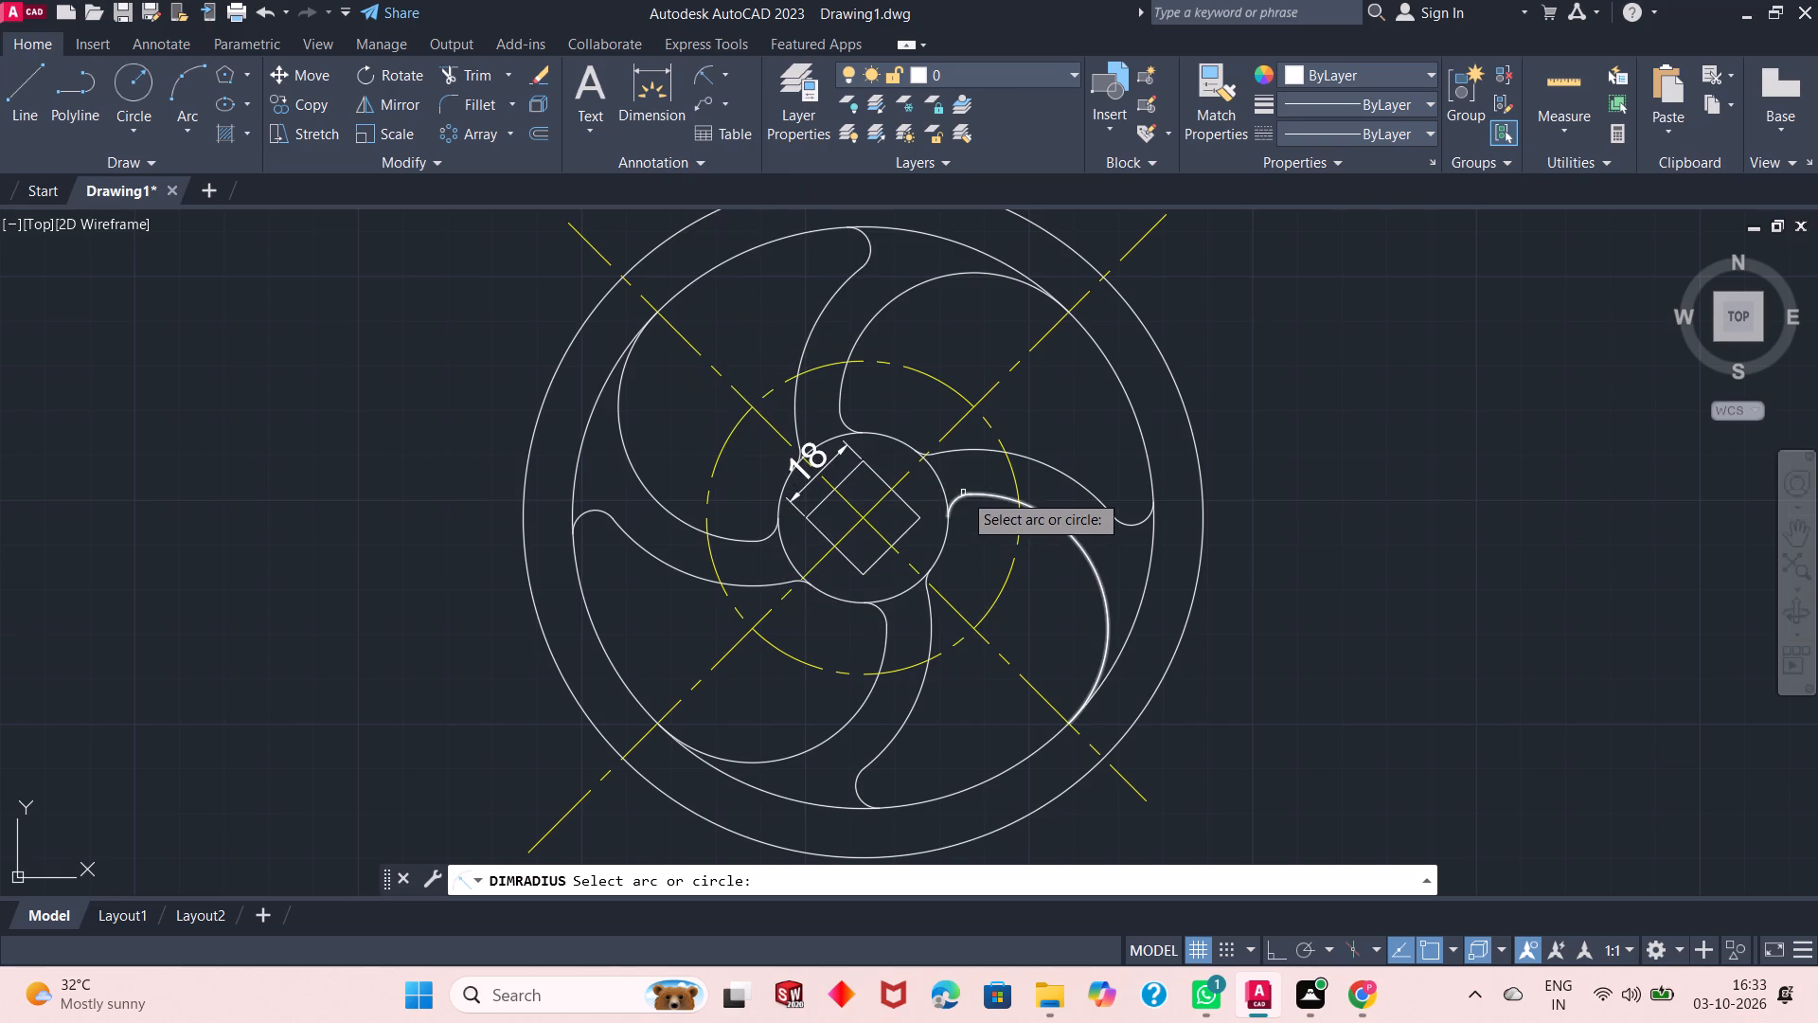
{"action": "scroll", "coordinate": [928, 452], "scroll_direction": "up", "scroll_amount": 3}
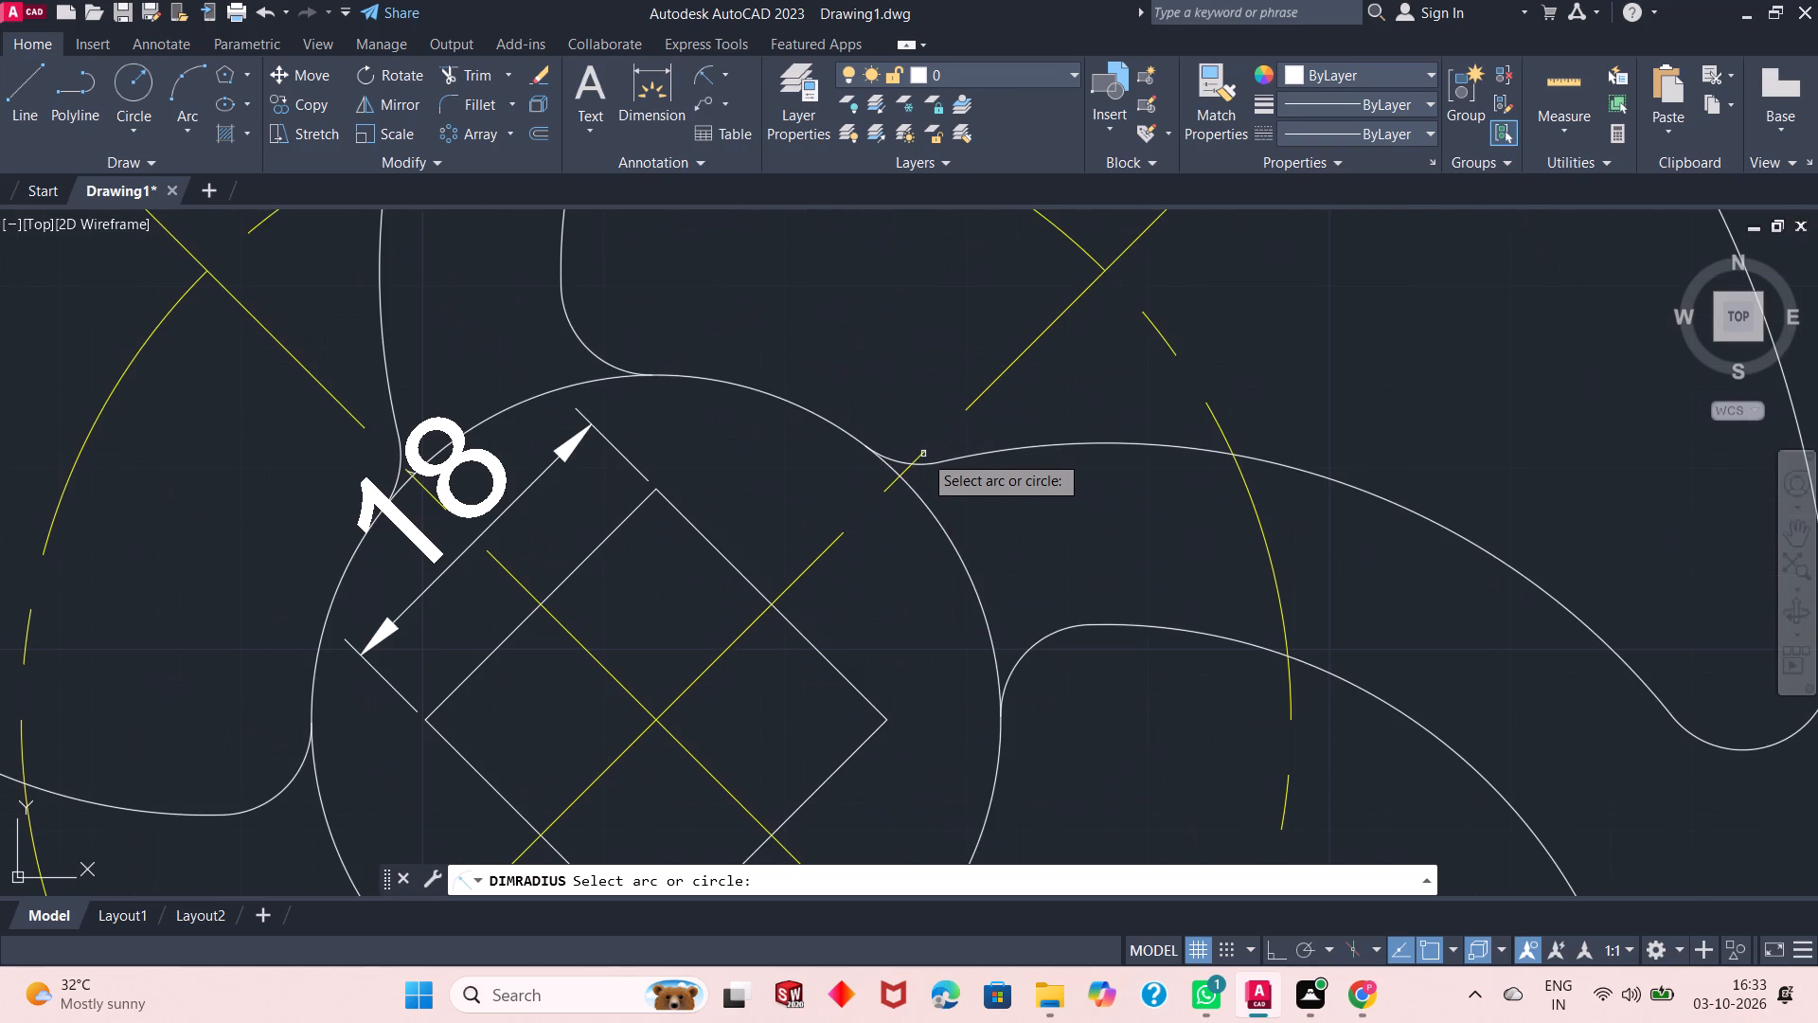
{"action": "scroll", "coordinate": [921, 454], "scroll_direction": "up", "scroll_amount": 1}
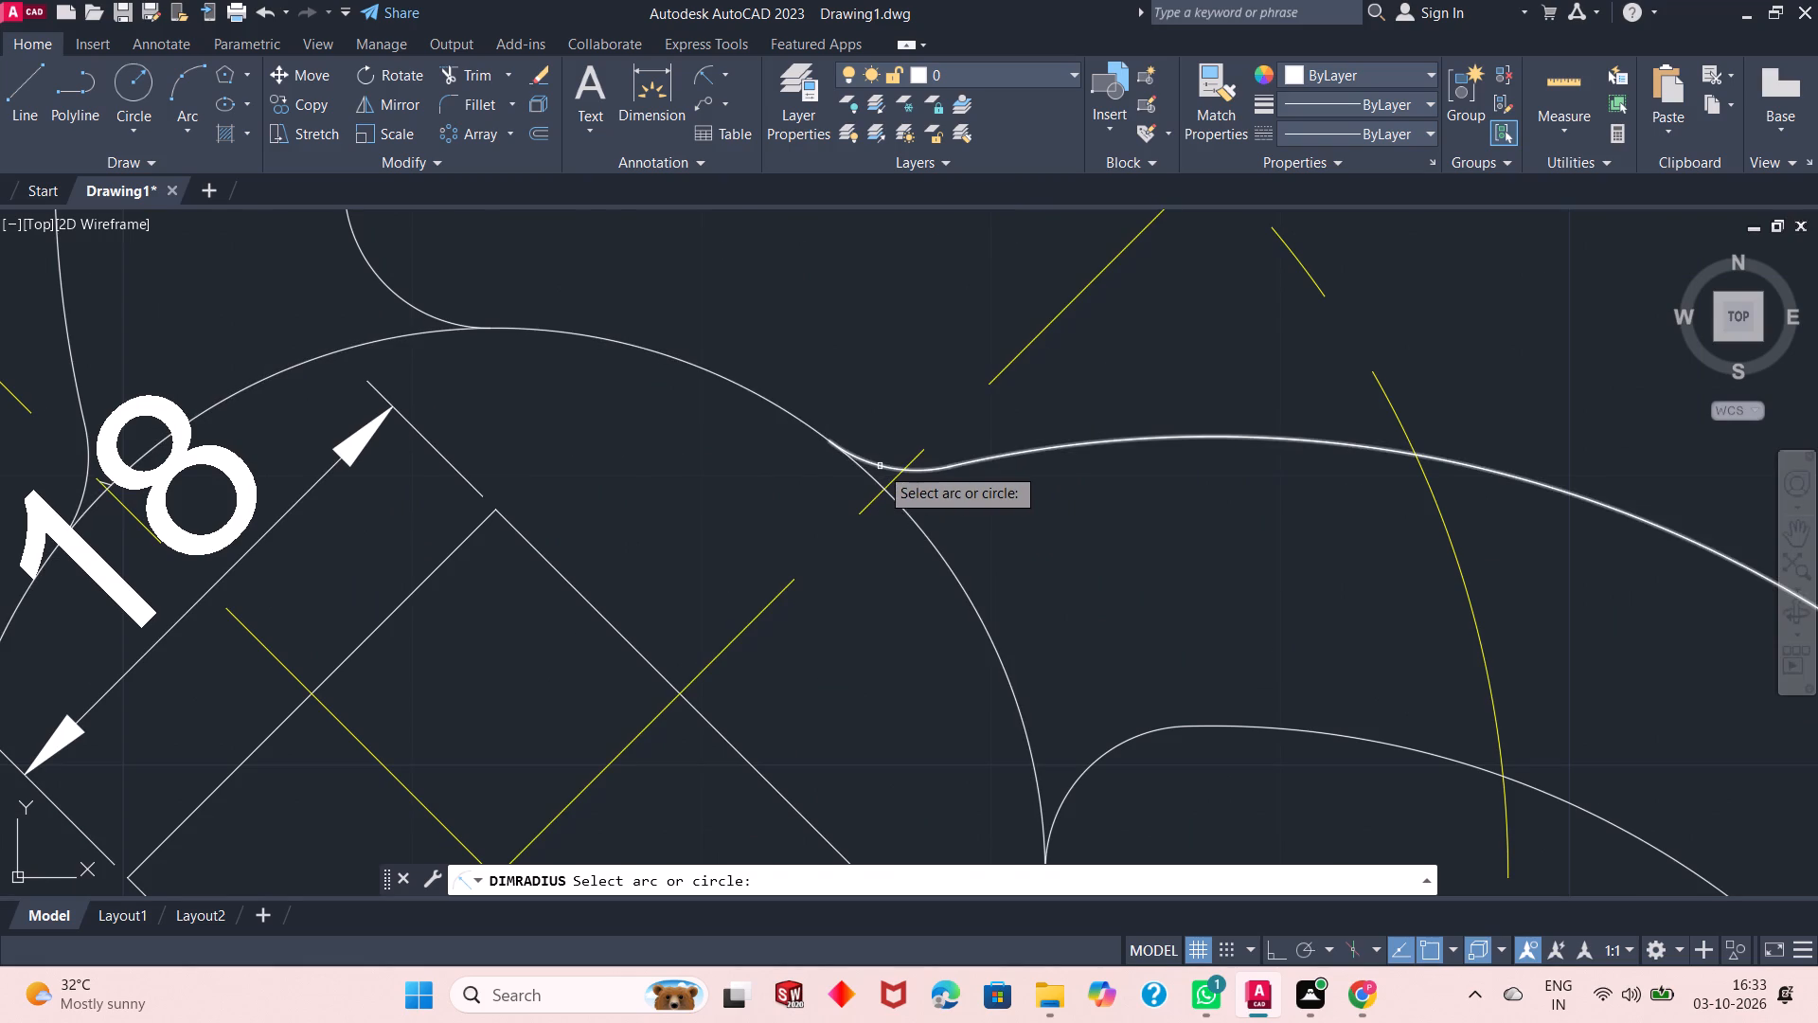
{"action": "left_click", "coordinate": [884, 466]}
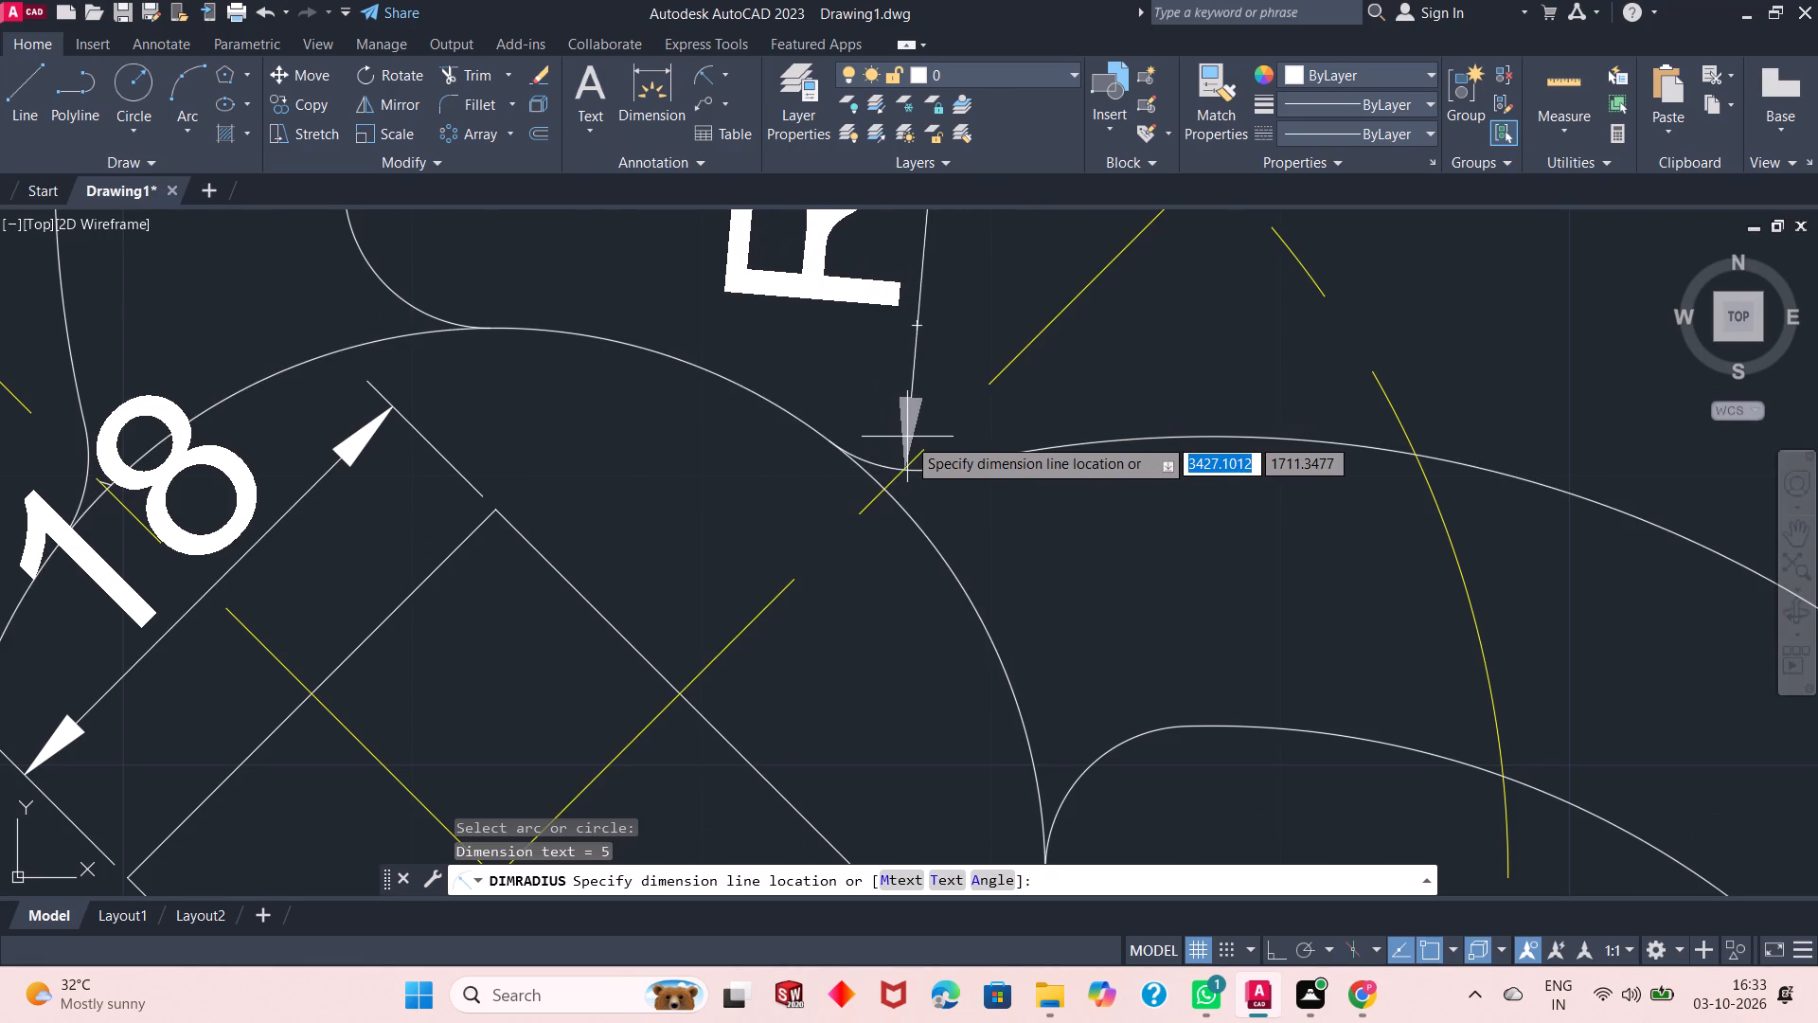
{"action": "left_click", "coordinate": [893, 437]}
Modify the ISO-25 dimension style to a text height of 5 and set it as the current style.
{"action": "scroll", "coordinate": [892, 440], "scroll_direction": "down", "scroll_amount": 4}
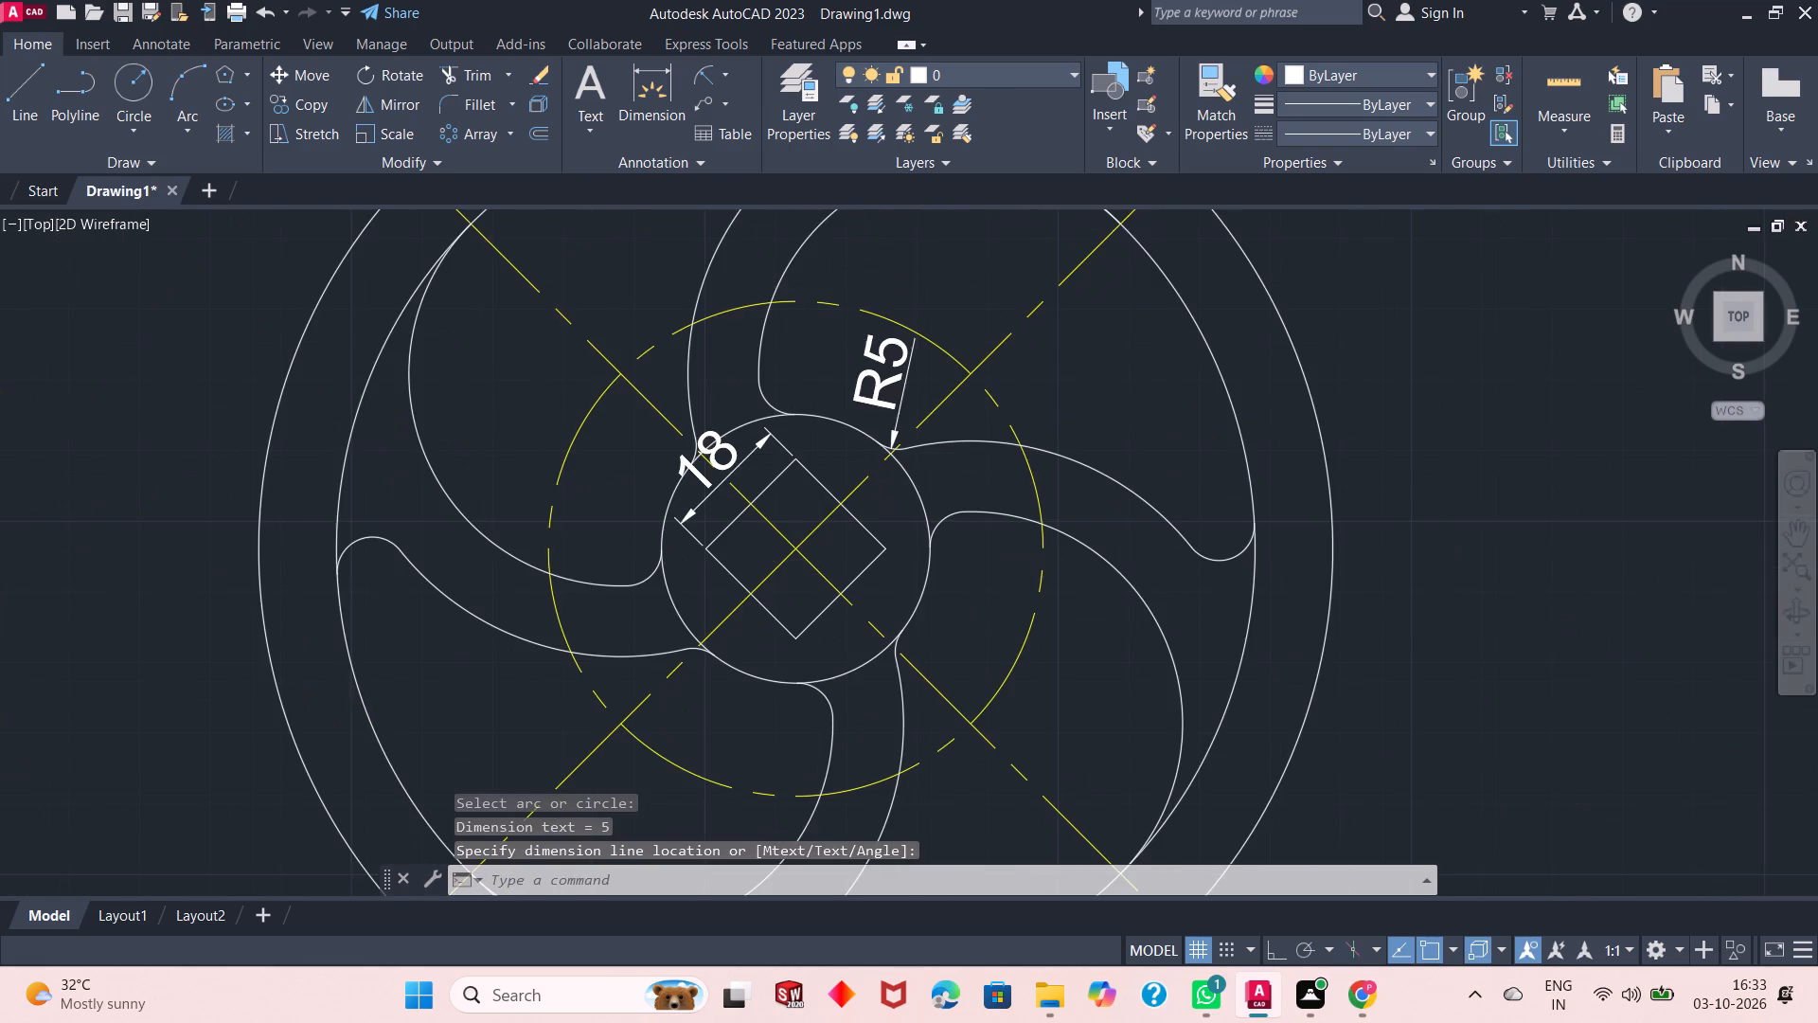
{"action": "scroll", "coordinate": [892, 442], "scroll_direction": "down", "scroll_amount": 1}
{"action": "scroll", "coordinate": [1067, 413], "scroll_direction": "up", "scroll_amount": 1}
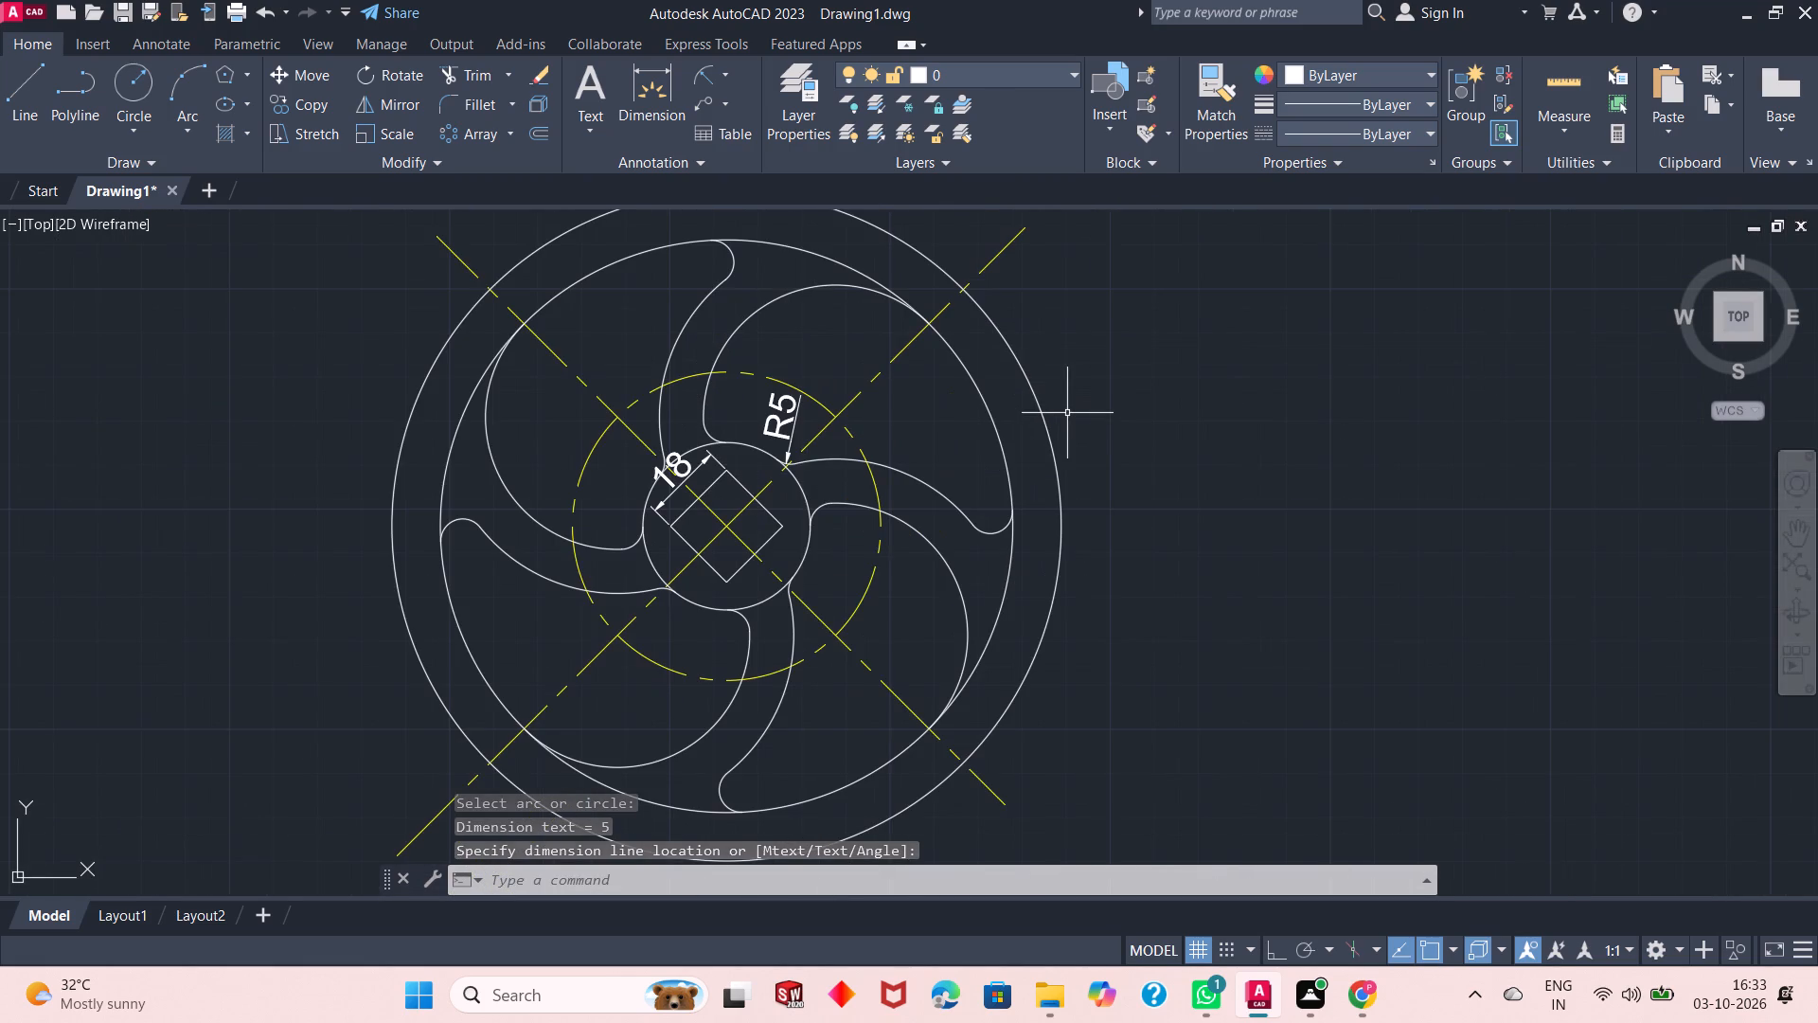
{"action": "key", "text": "d"}
{"action": "key", "text": "Return"}
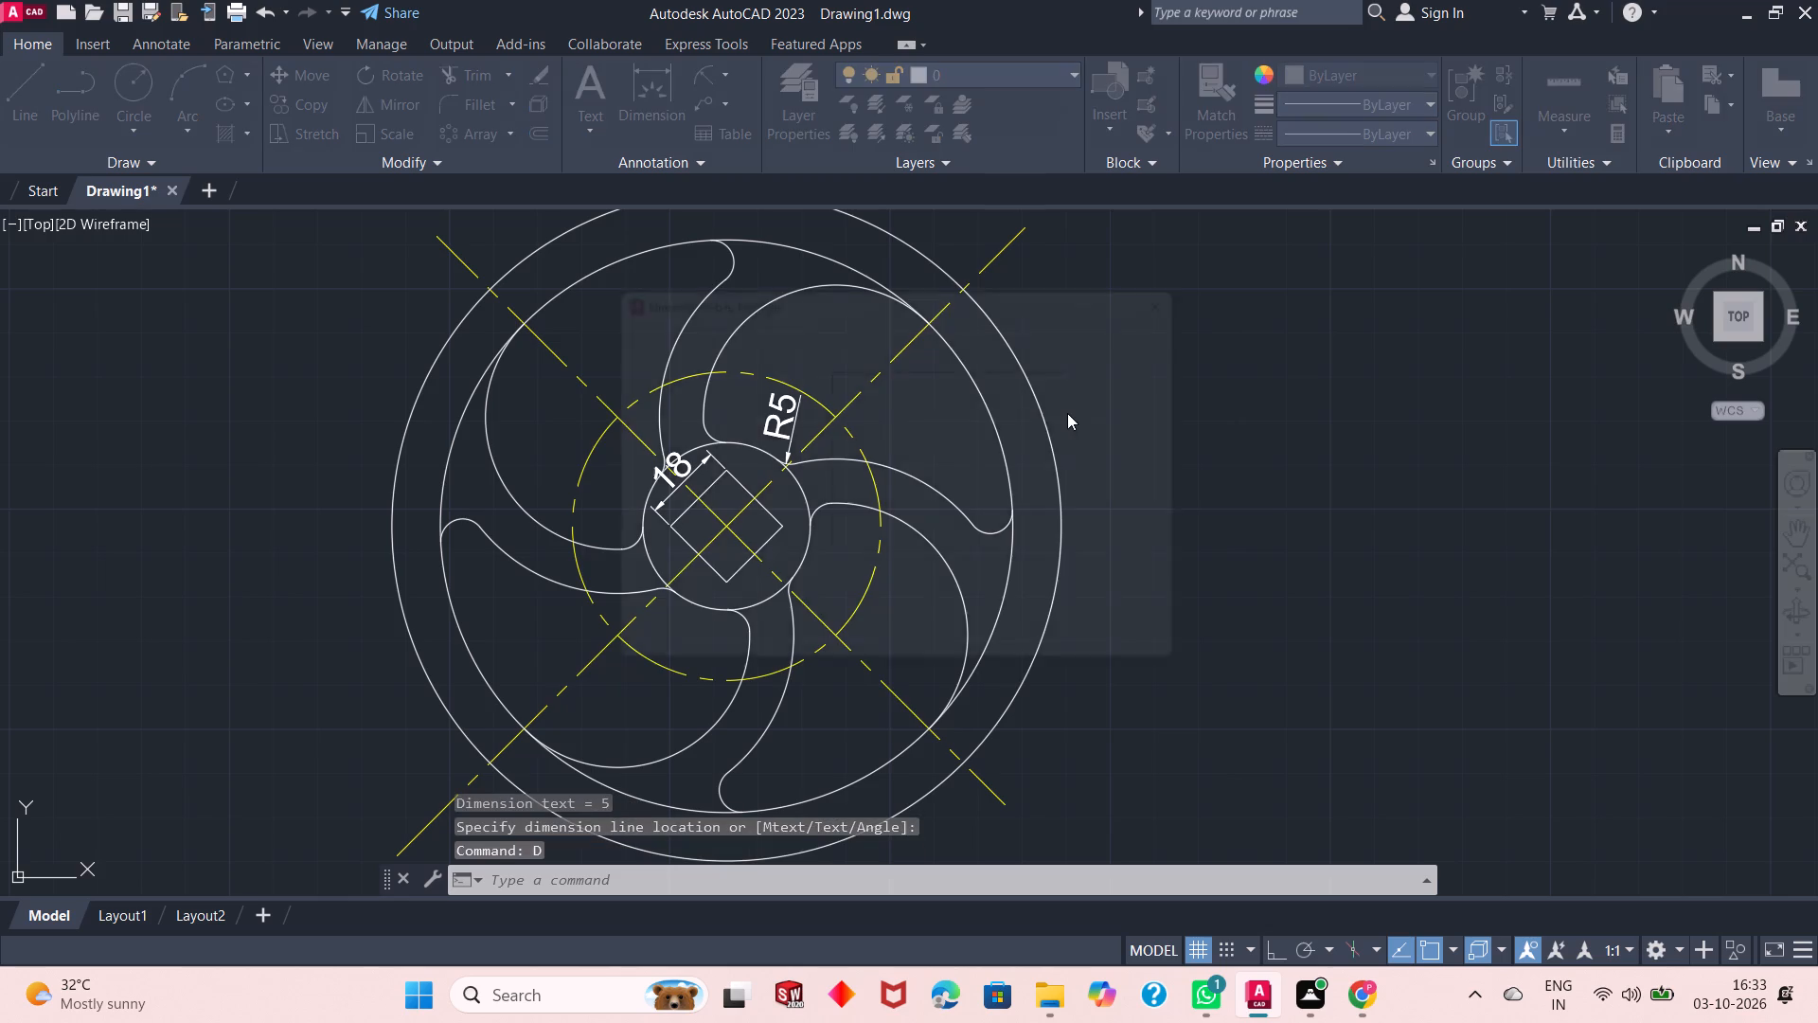
{"action": "left_click", "coordinate": [1158, 455]}
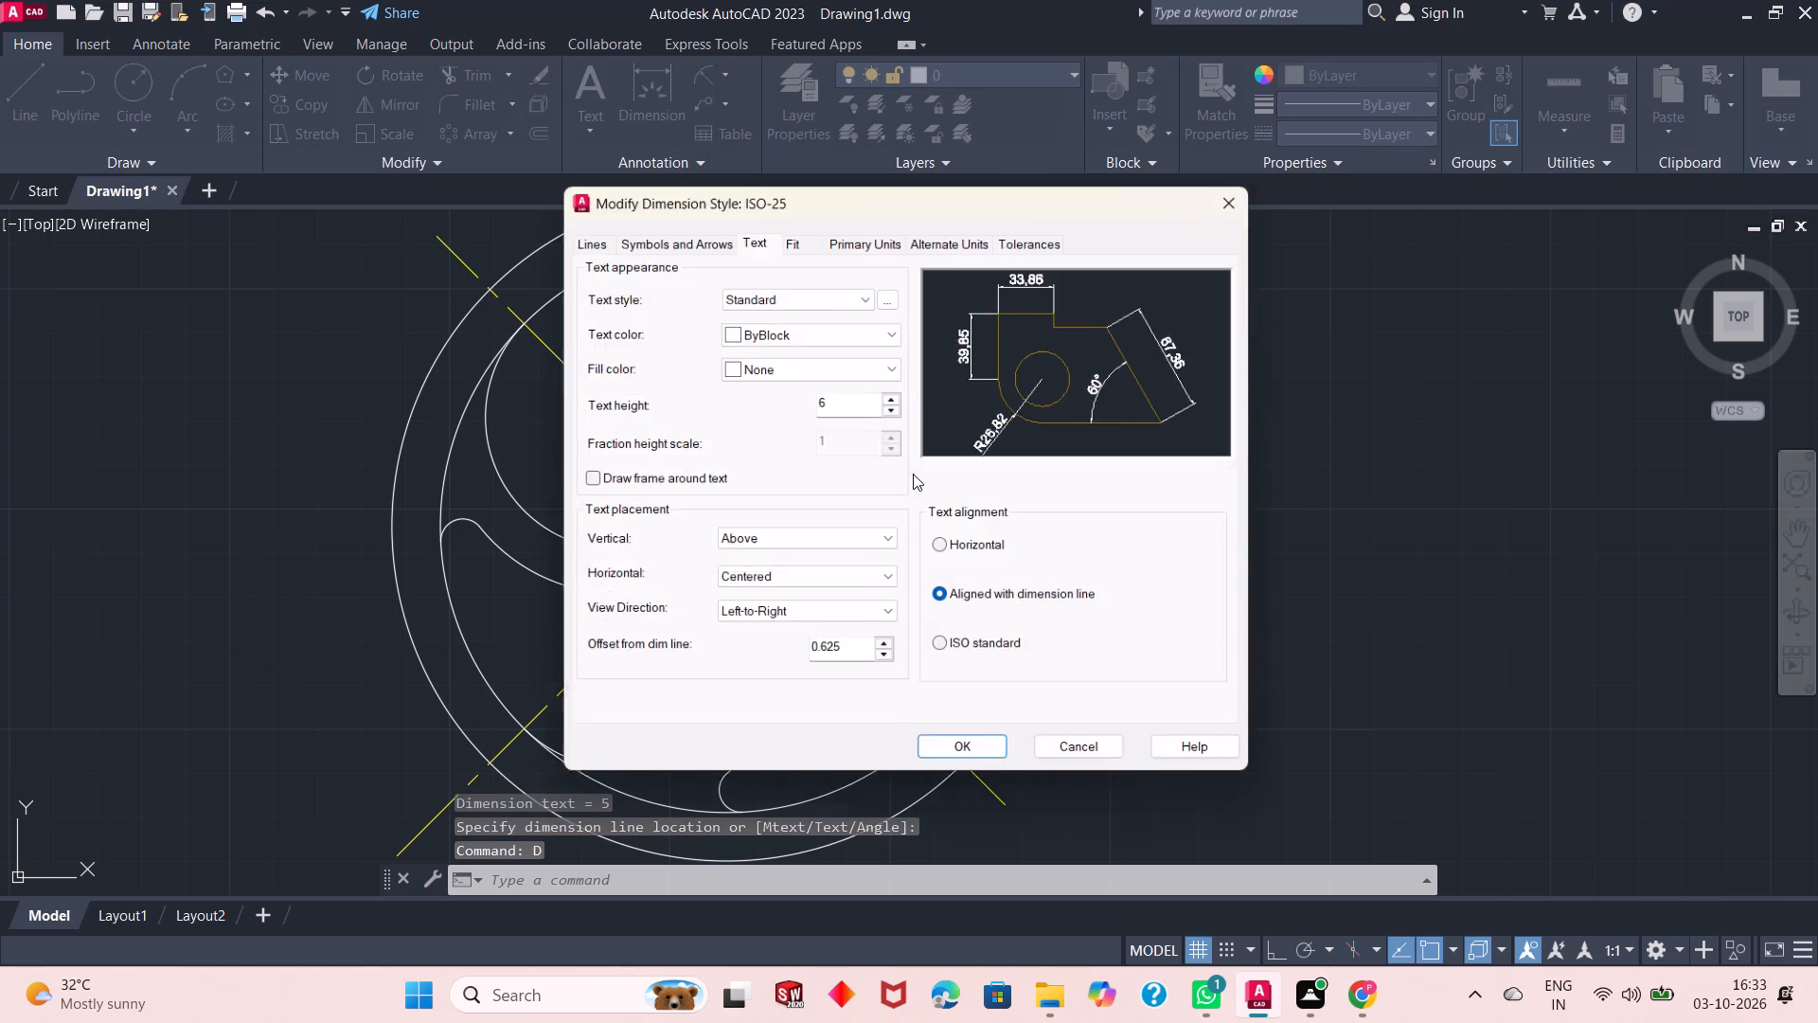
{"action": "double_click", "coordinate": [843, 402]}
{"action": "key", "text": "5"}
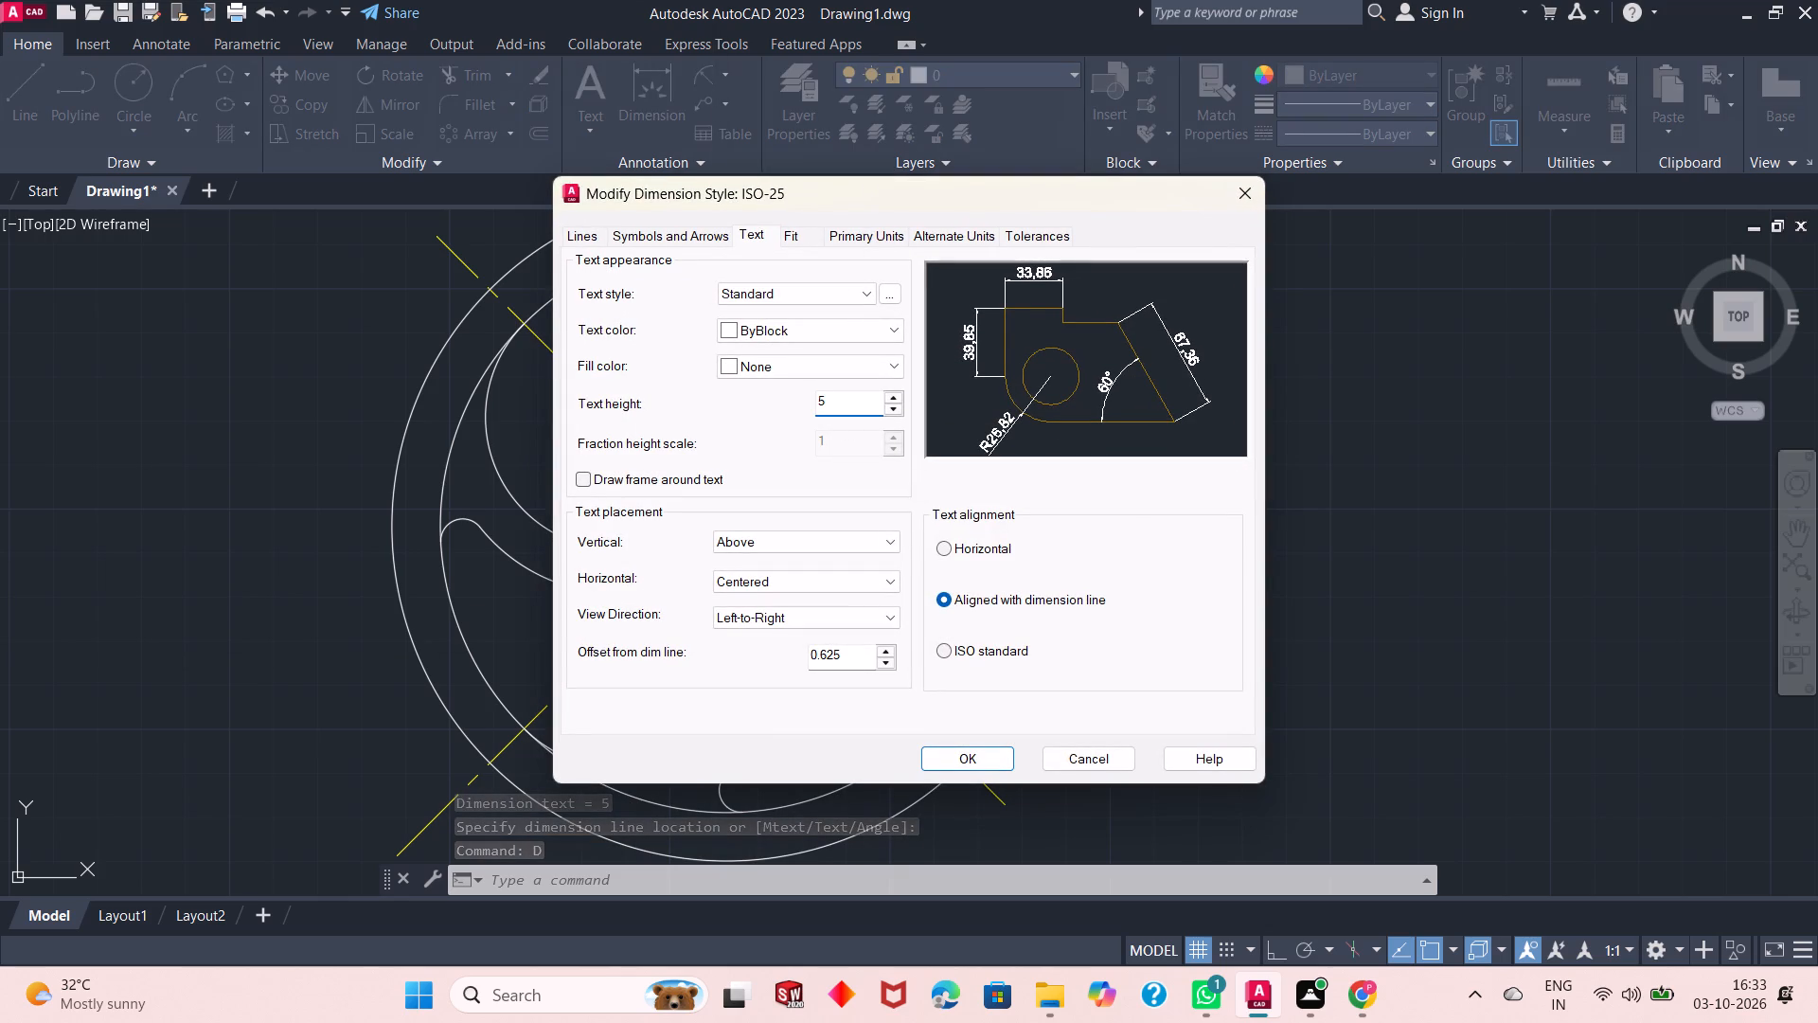
{"action": "key", "text": "Return"}
{"action": "left_click", "coordinate": [977, 754]}
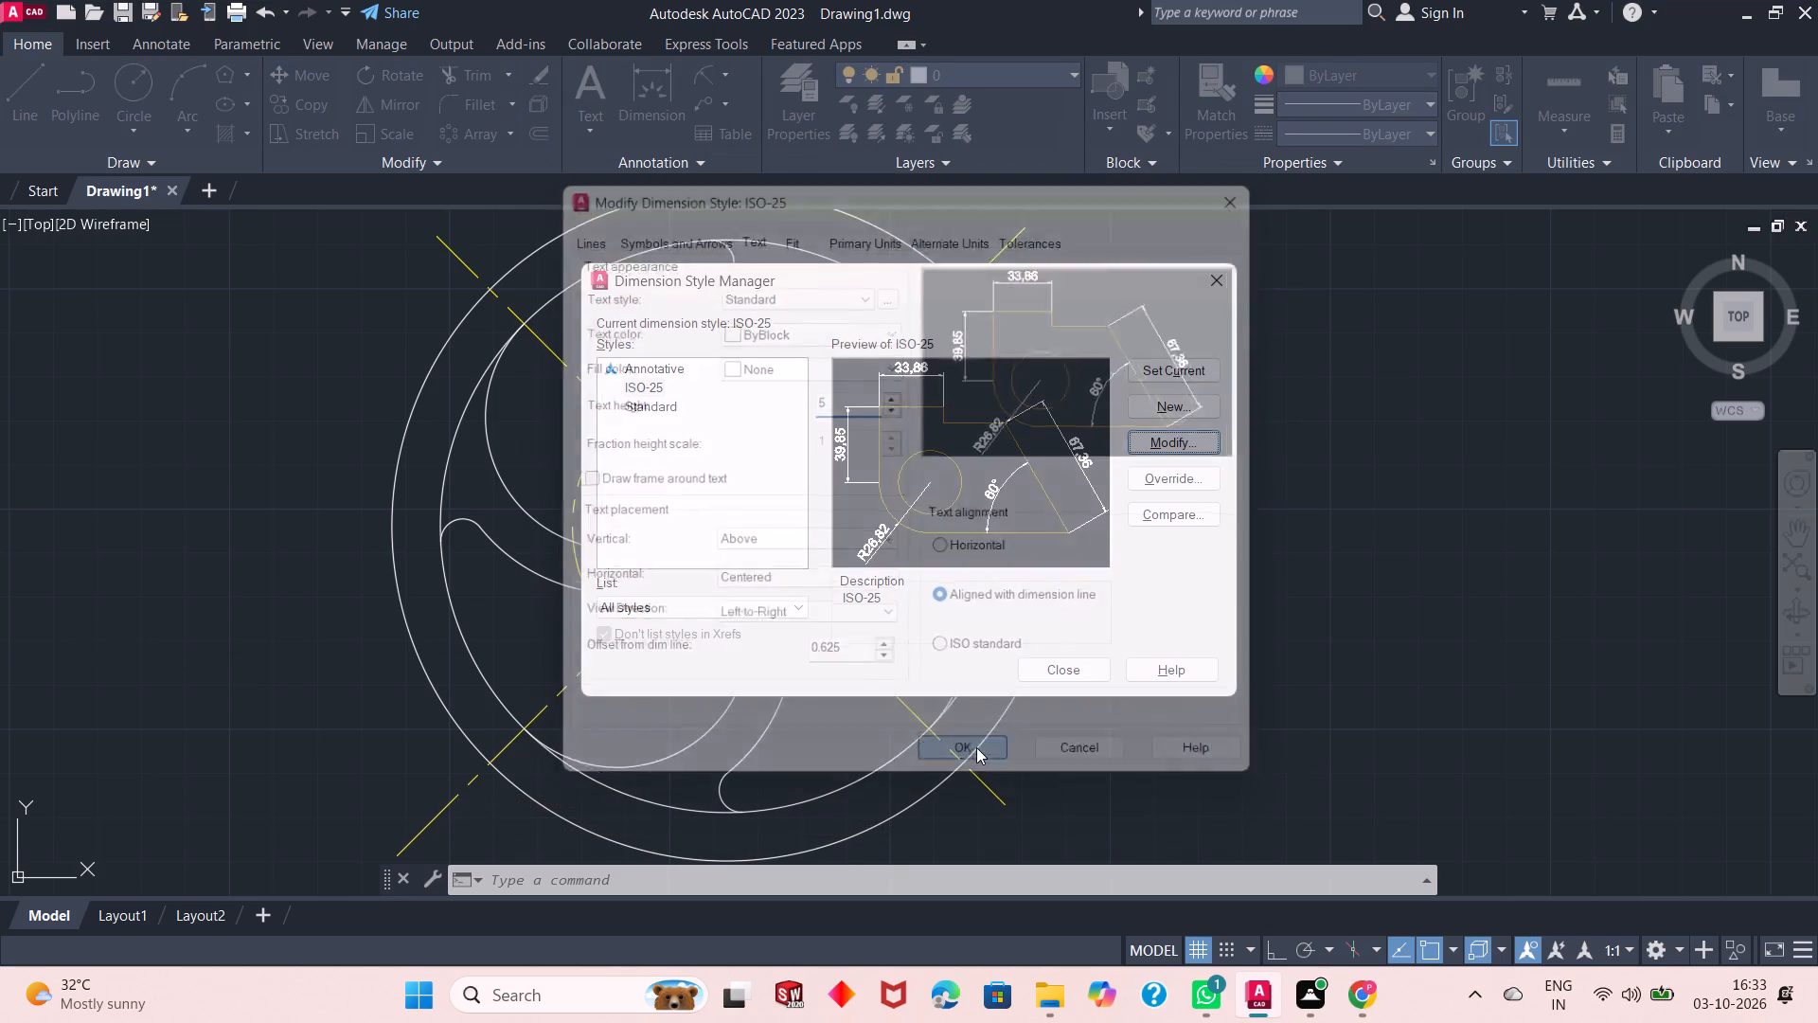
{"action": "left_click", "coordinate": [1189, 369]}
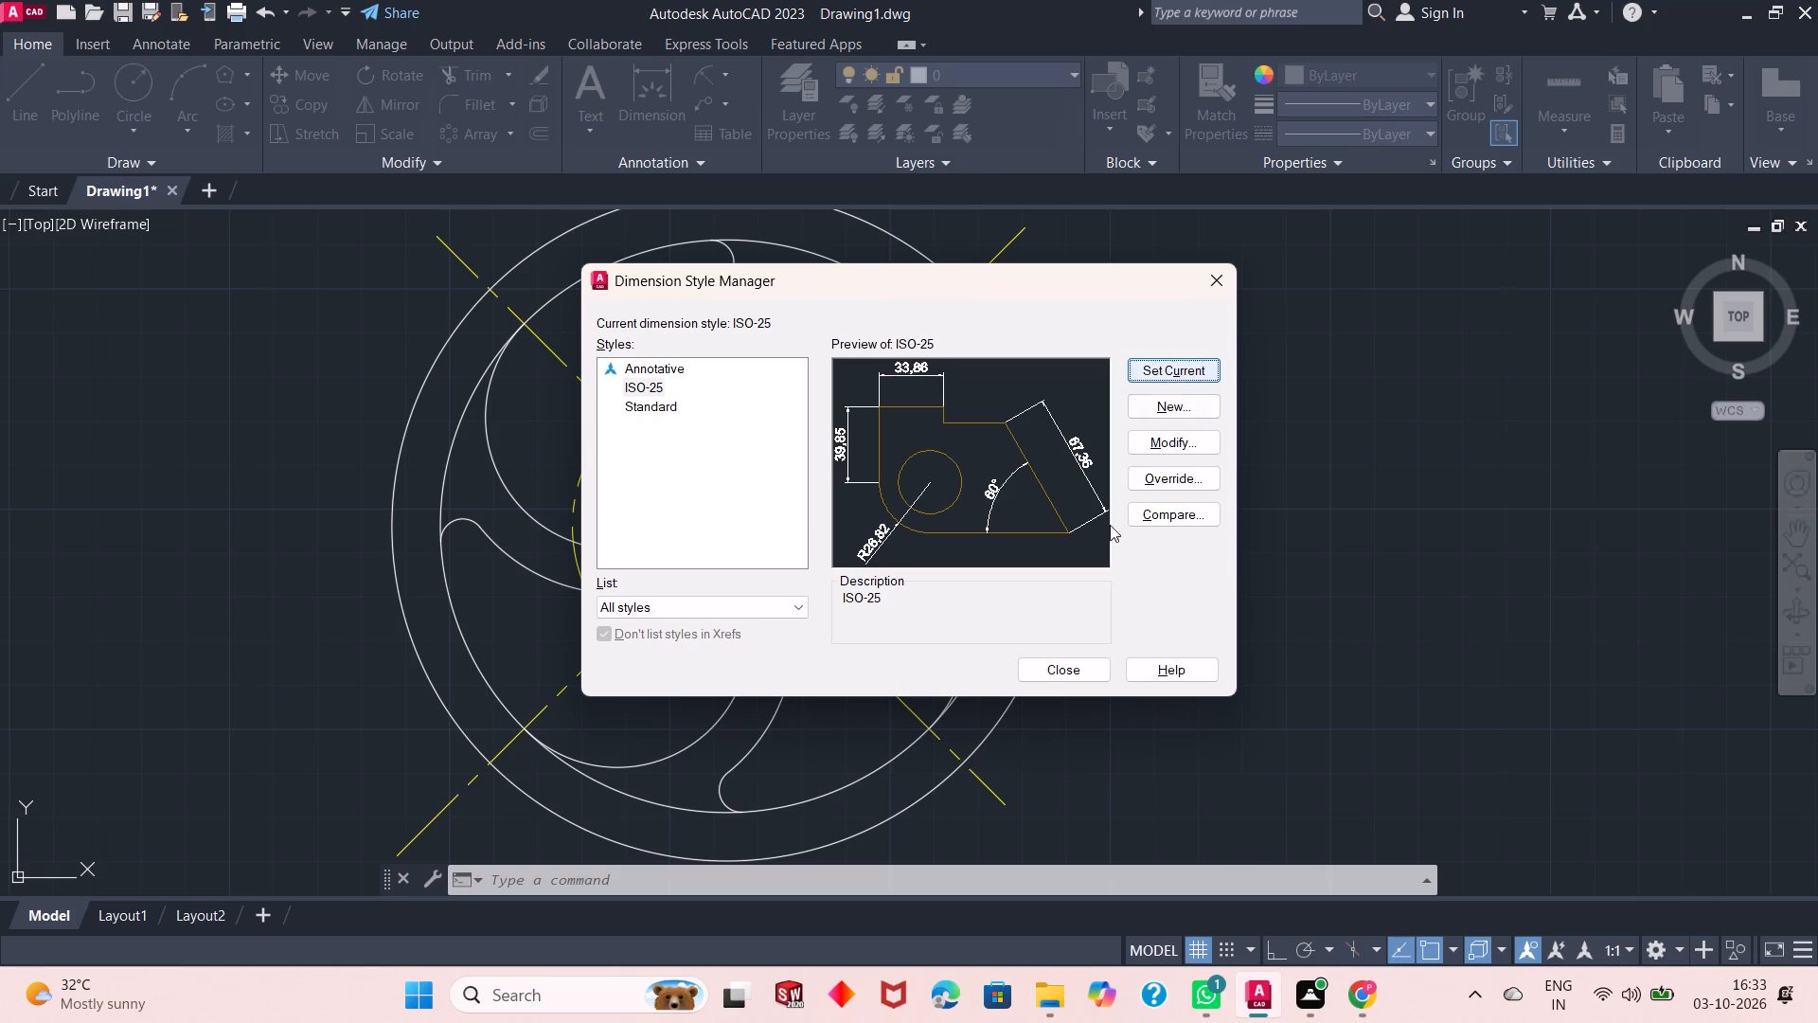
{"action": "left_click", "coordinate": [1054, 671]}
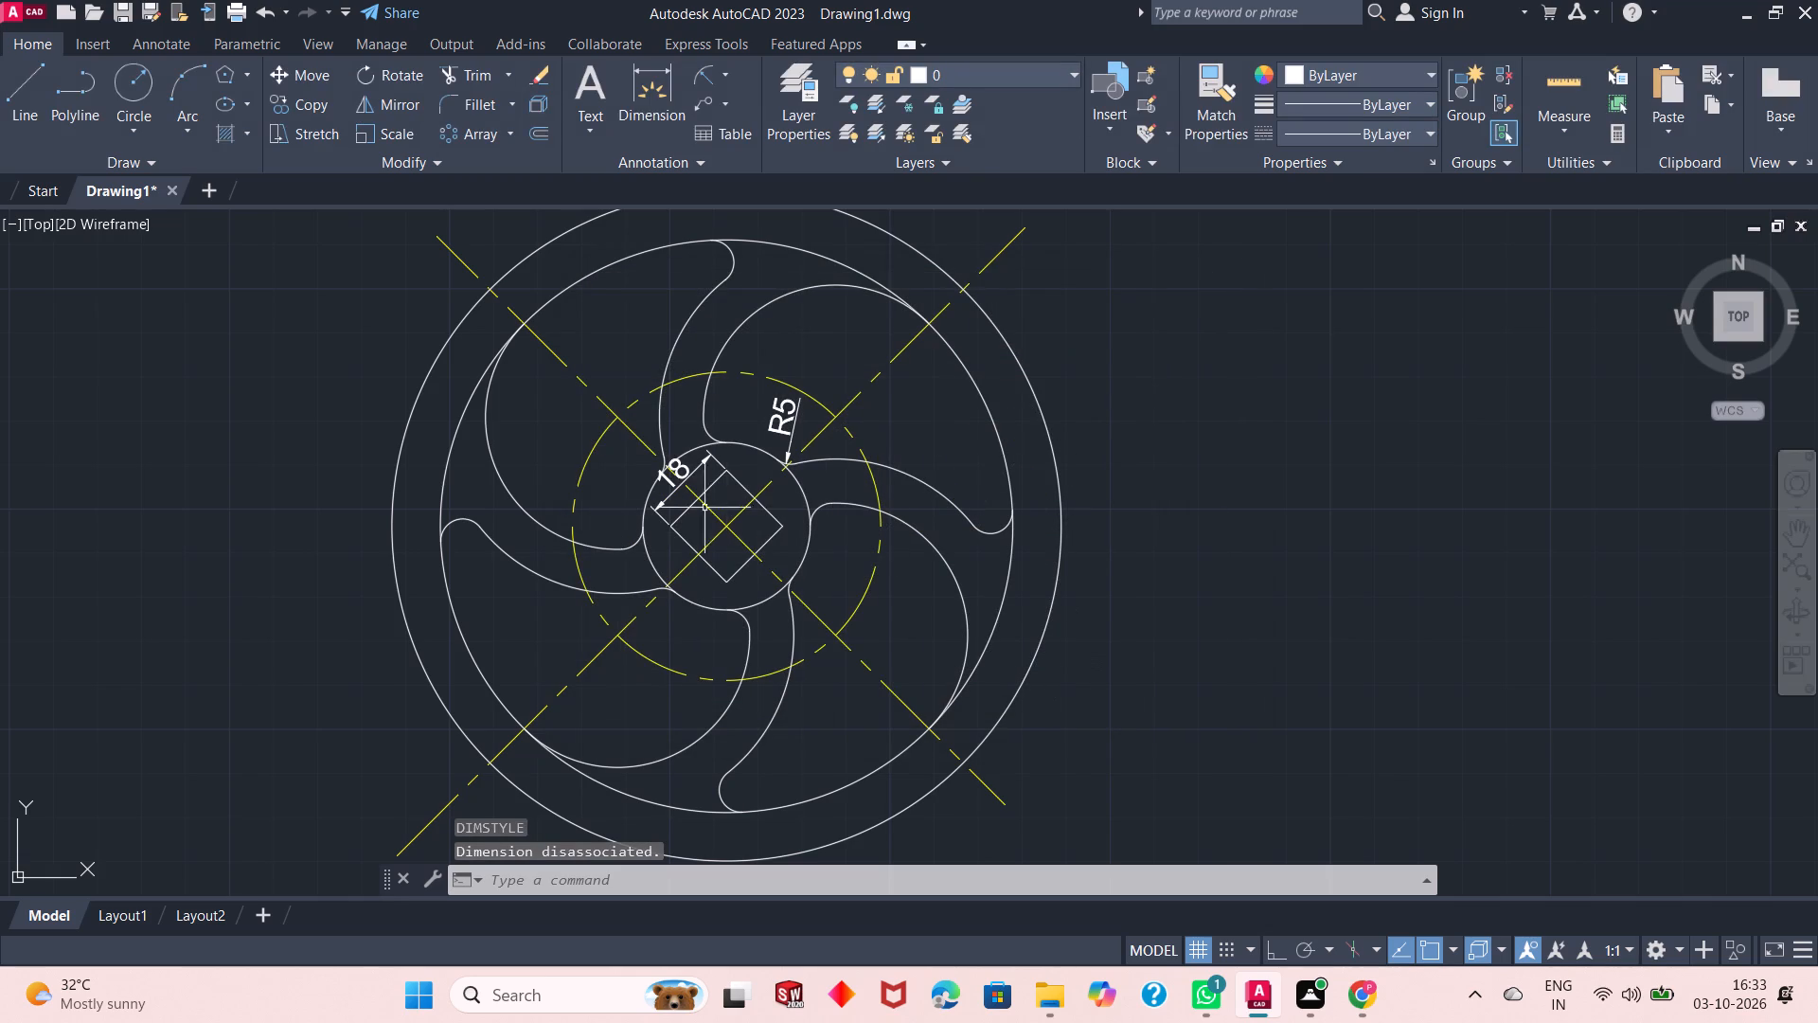
Add a radius dimension to the rounded outer tip of the right-hand blade, near the inner large circle.
{"action": "left_click", "coordinate": [696, 78]}
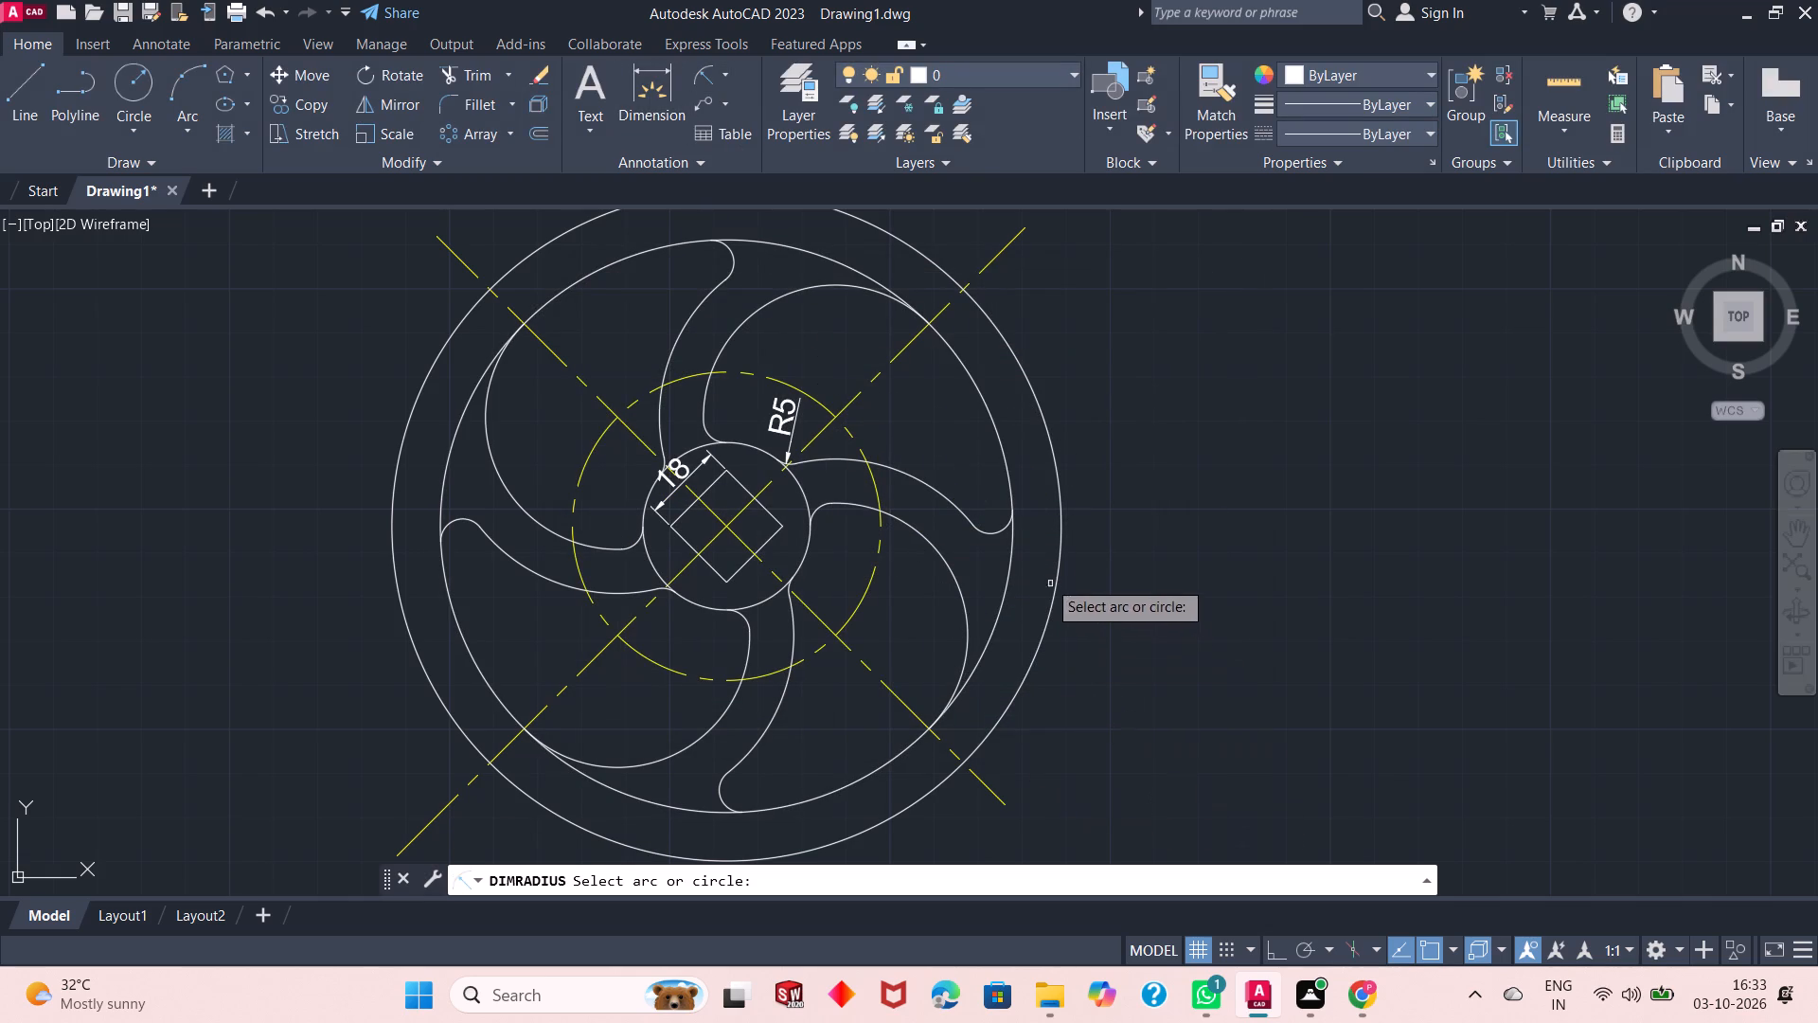
{"action": "left_click", "coordinate": [998, 527]}
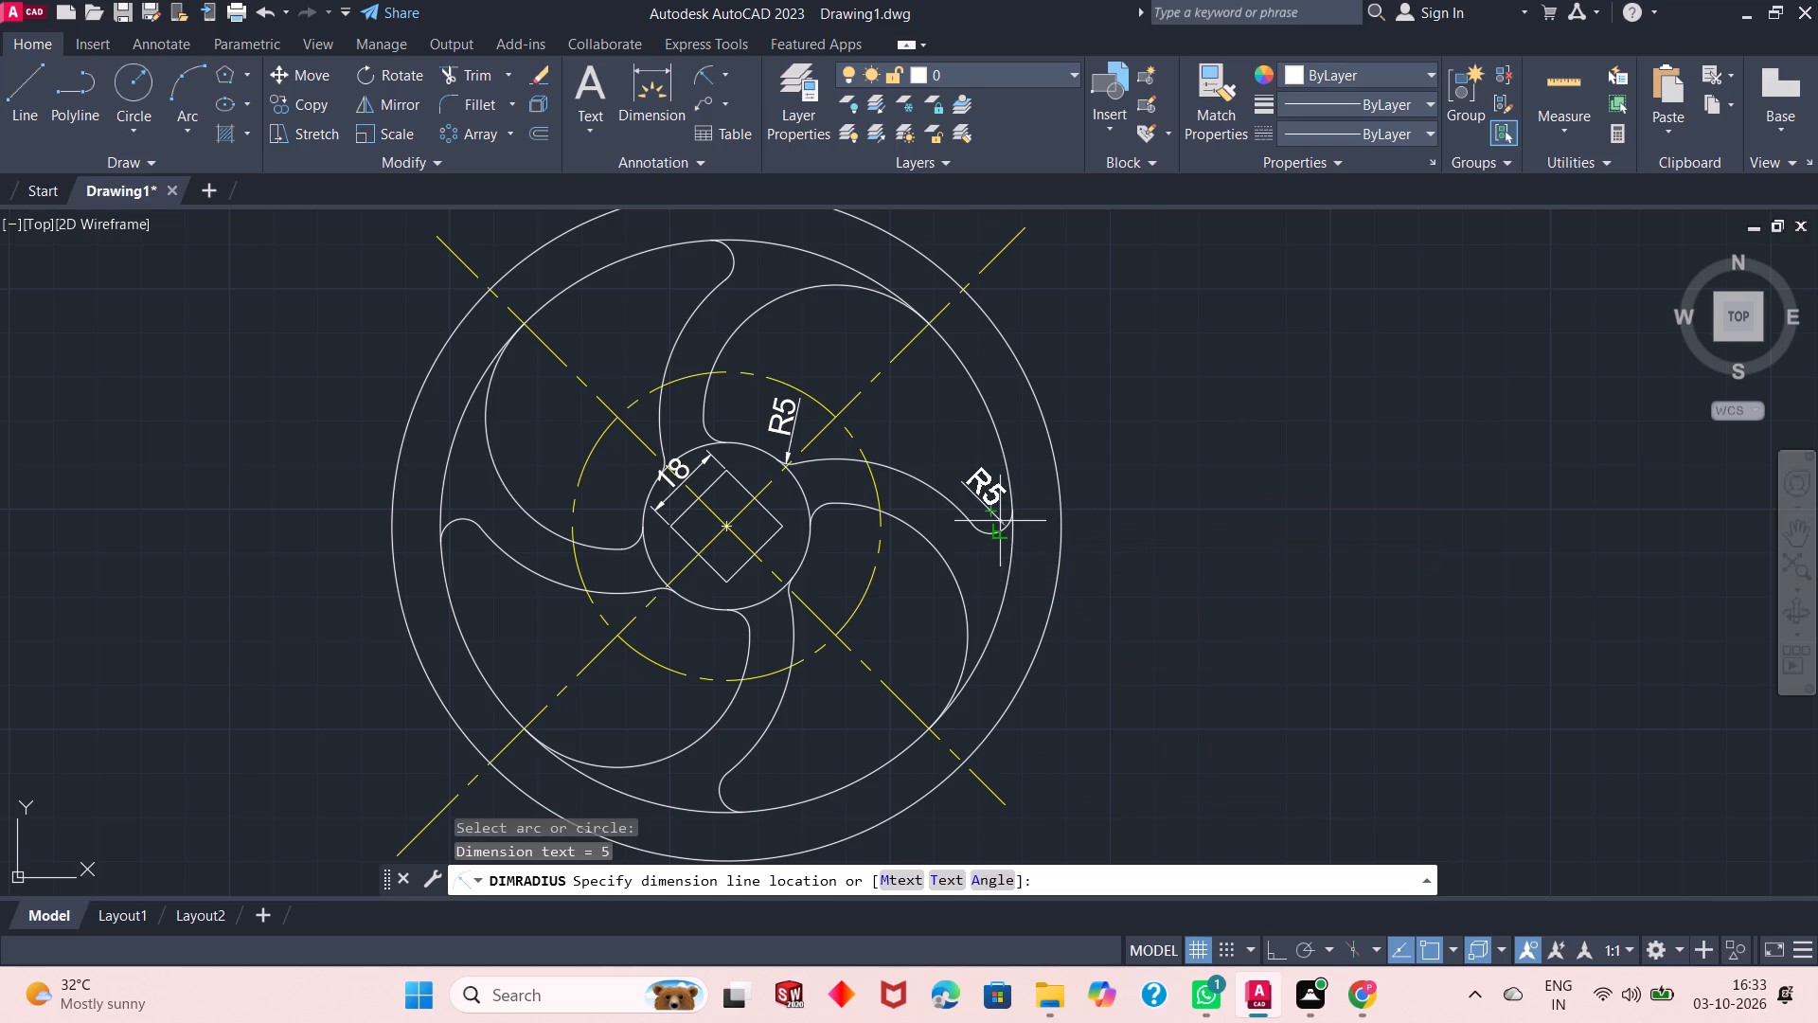
{"action": "left_click", "coordinate": [1000, 521]}
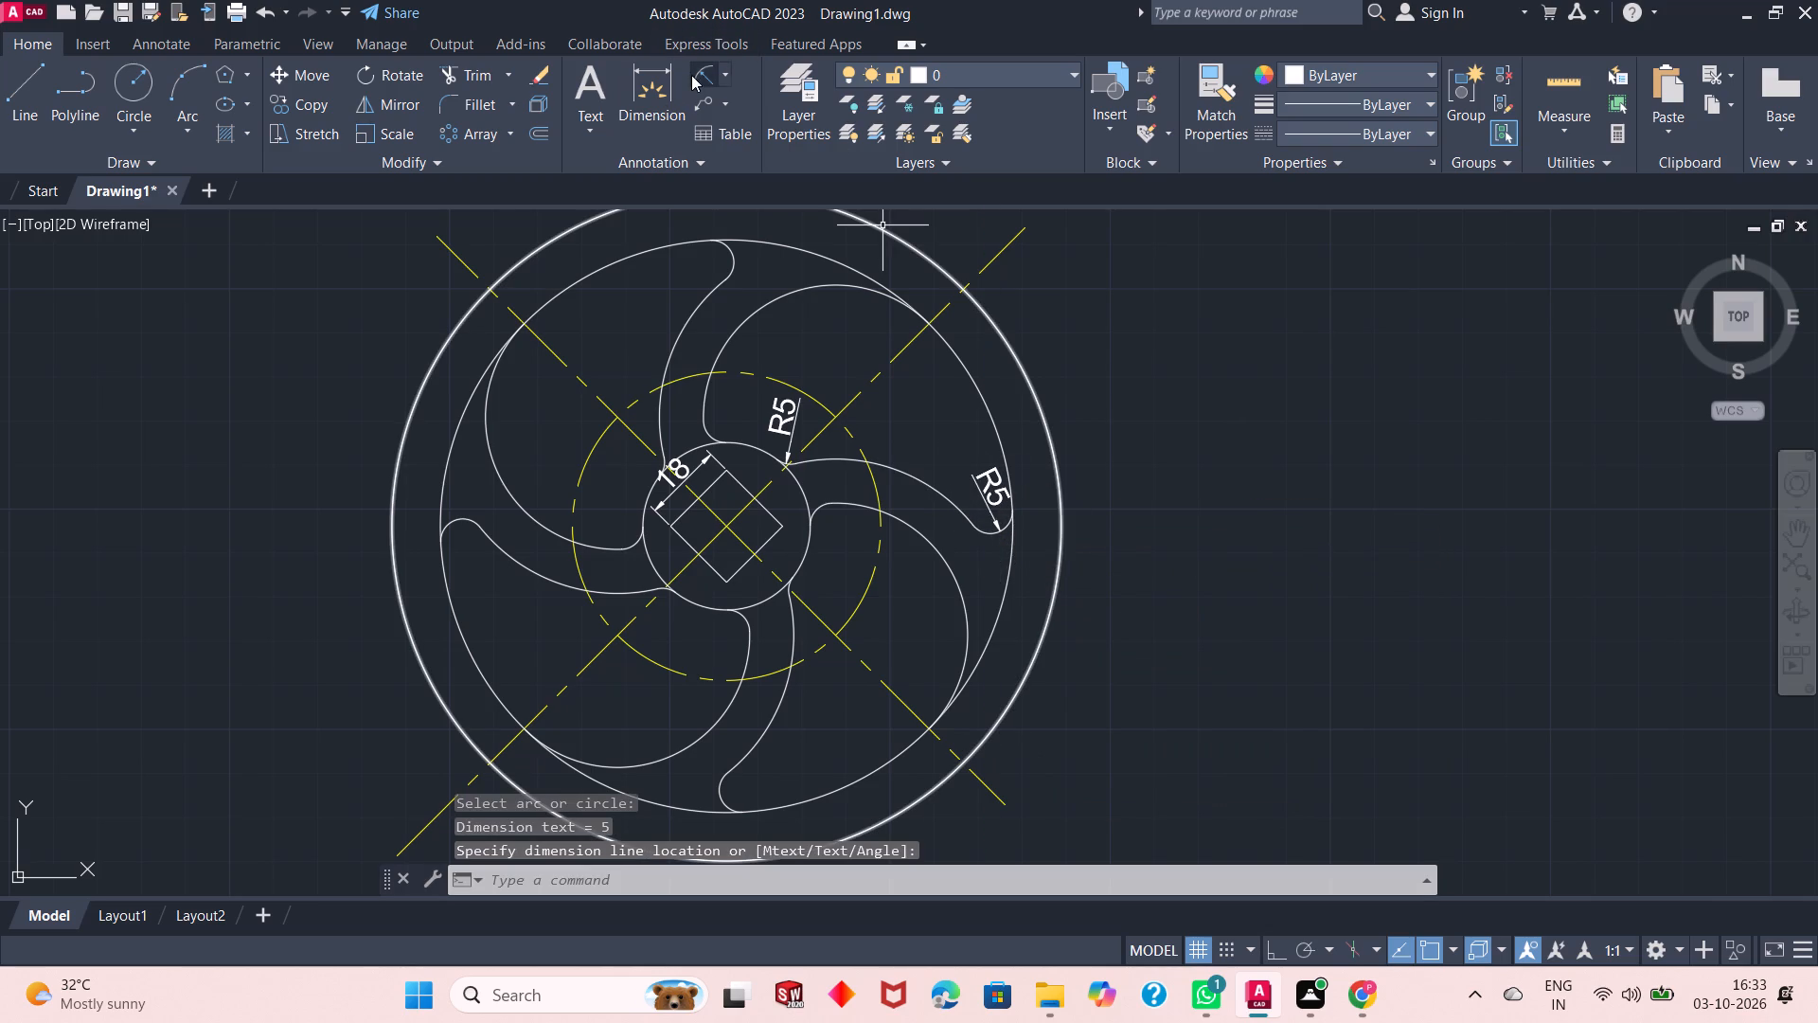
Add a radius dimension to the large lower arc of the right-hand blade, with its text inside the arc.
{"action": "left_click", "coordinate": [699, 73]}
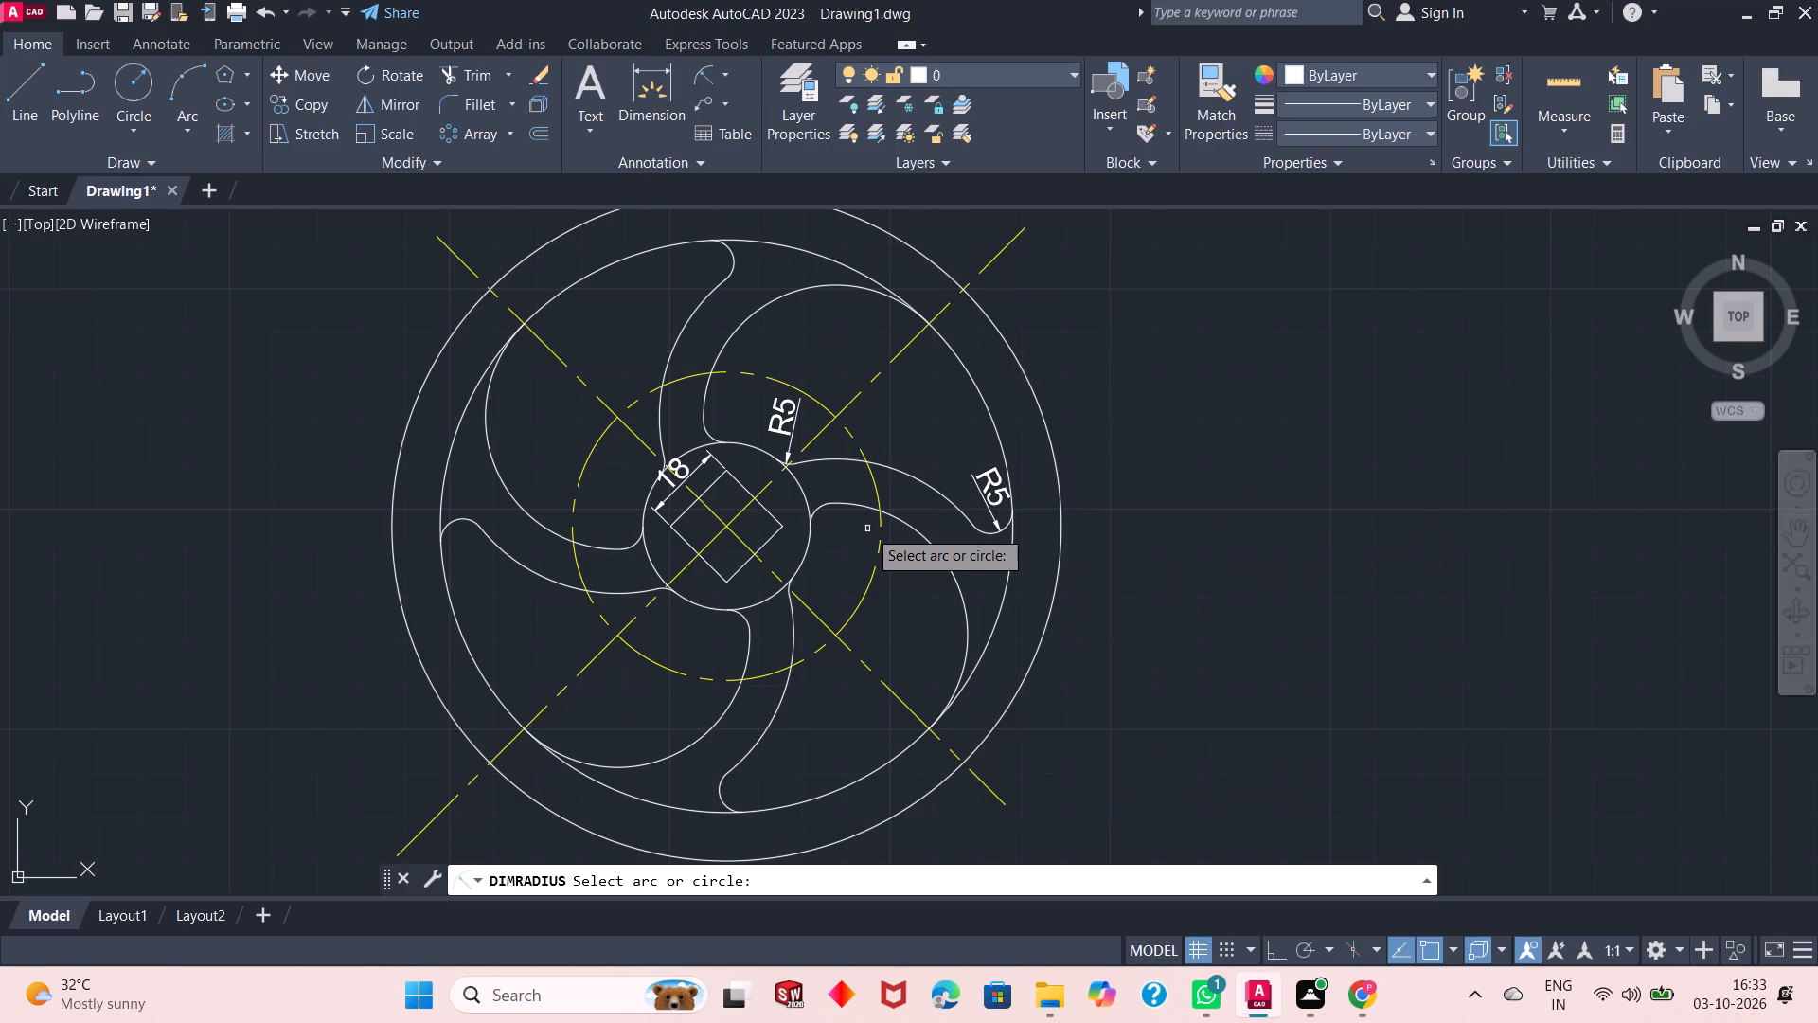
{"action": "left_click", "coordinate": [958, 592]}
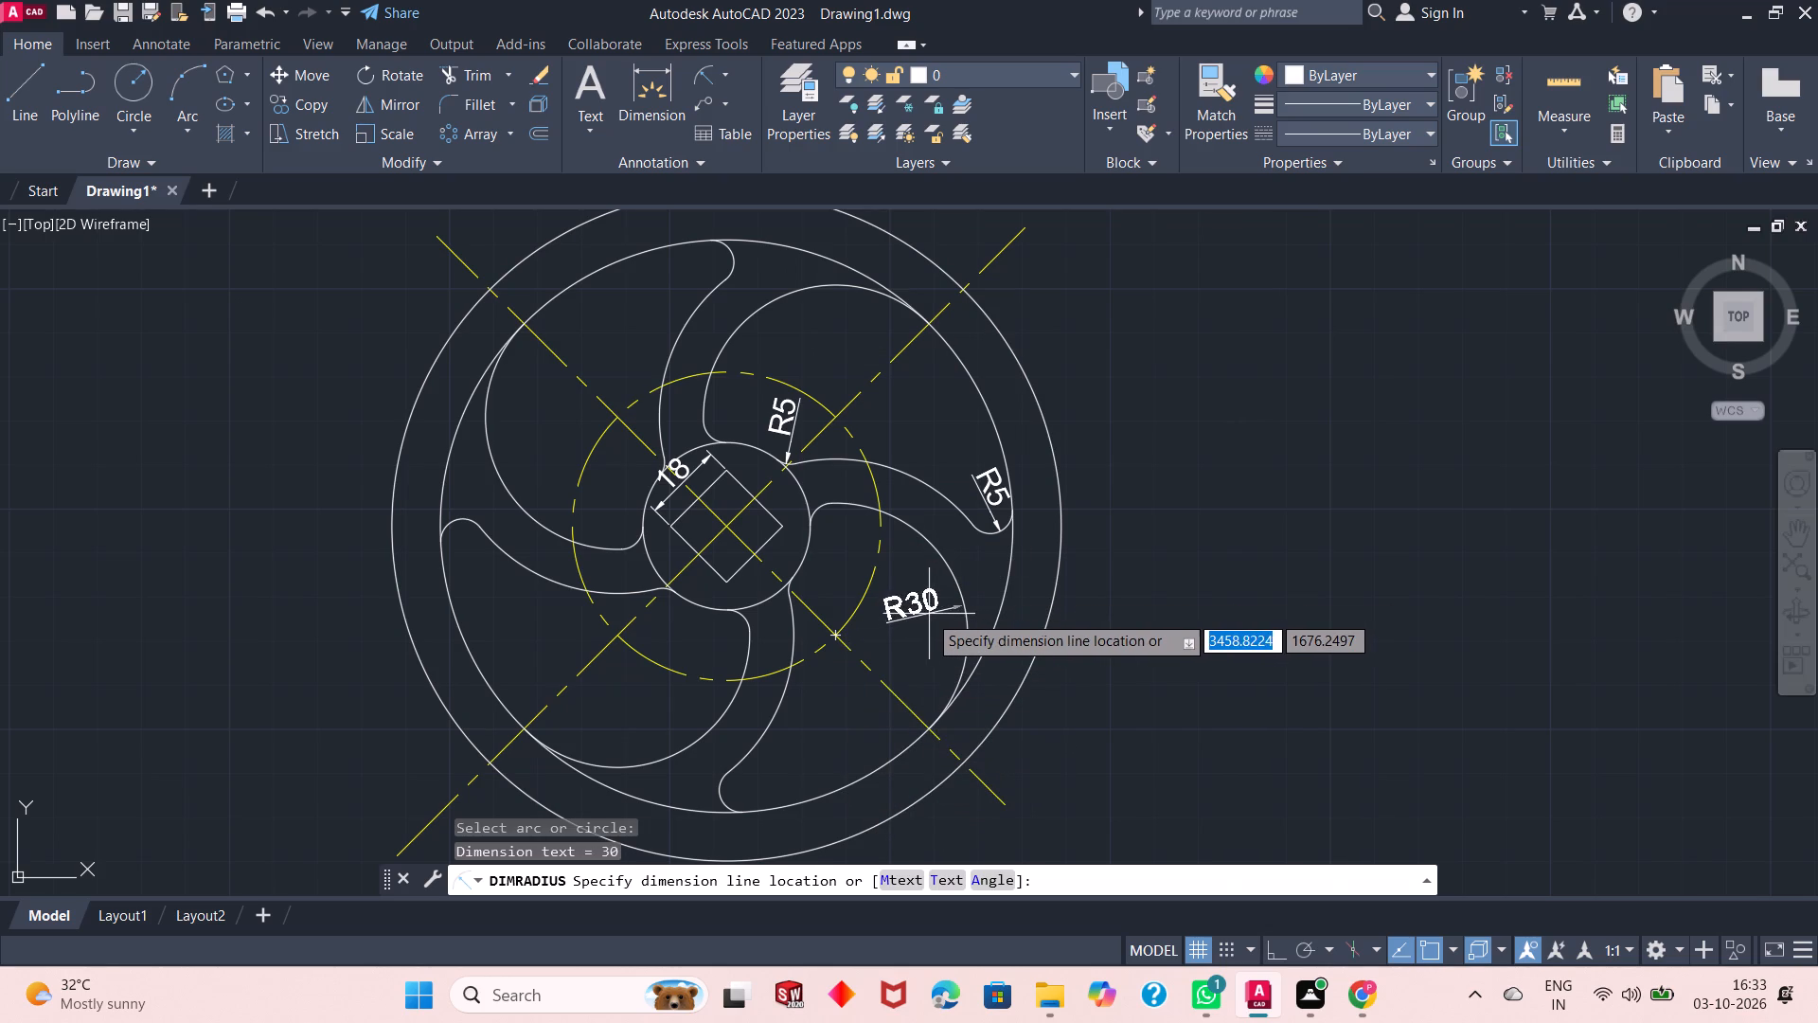
{"action": "left_click", "coordinate": [922, 614]}
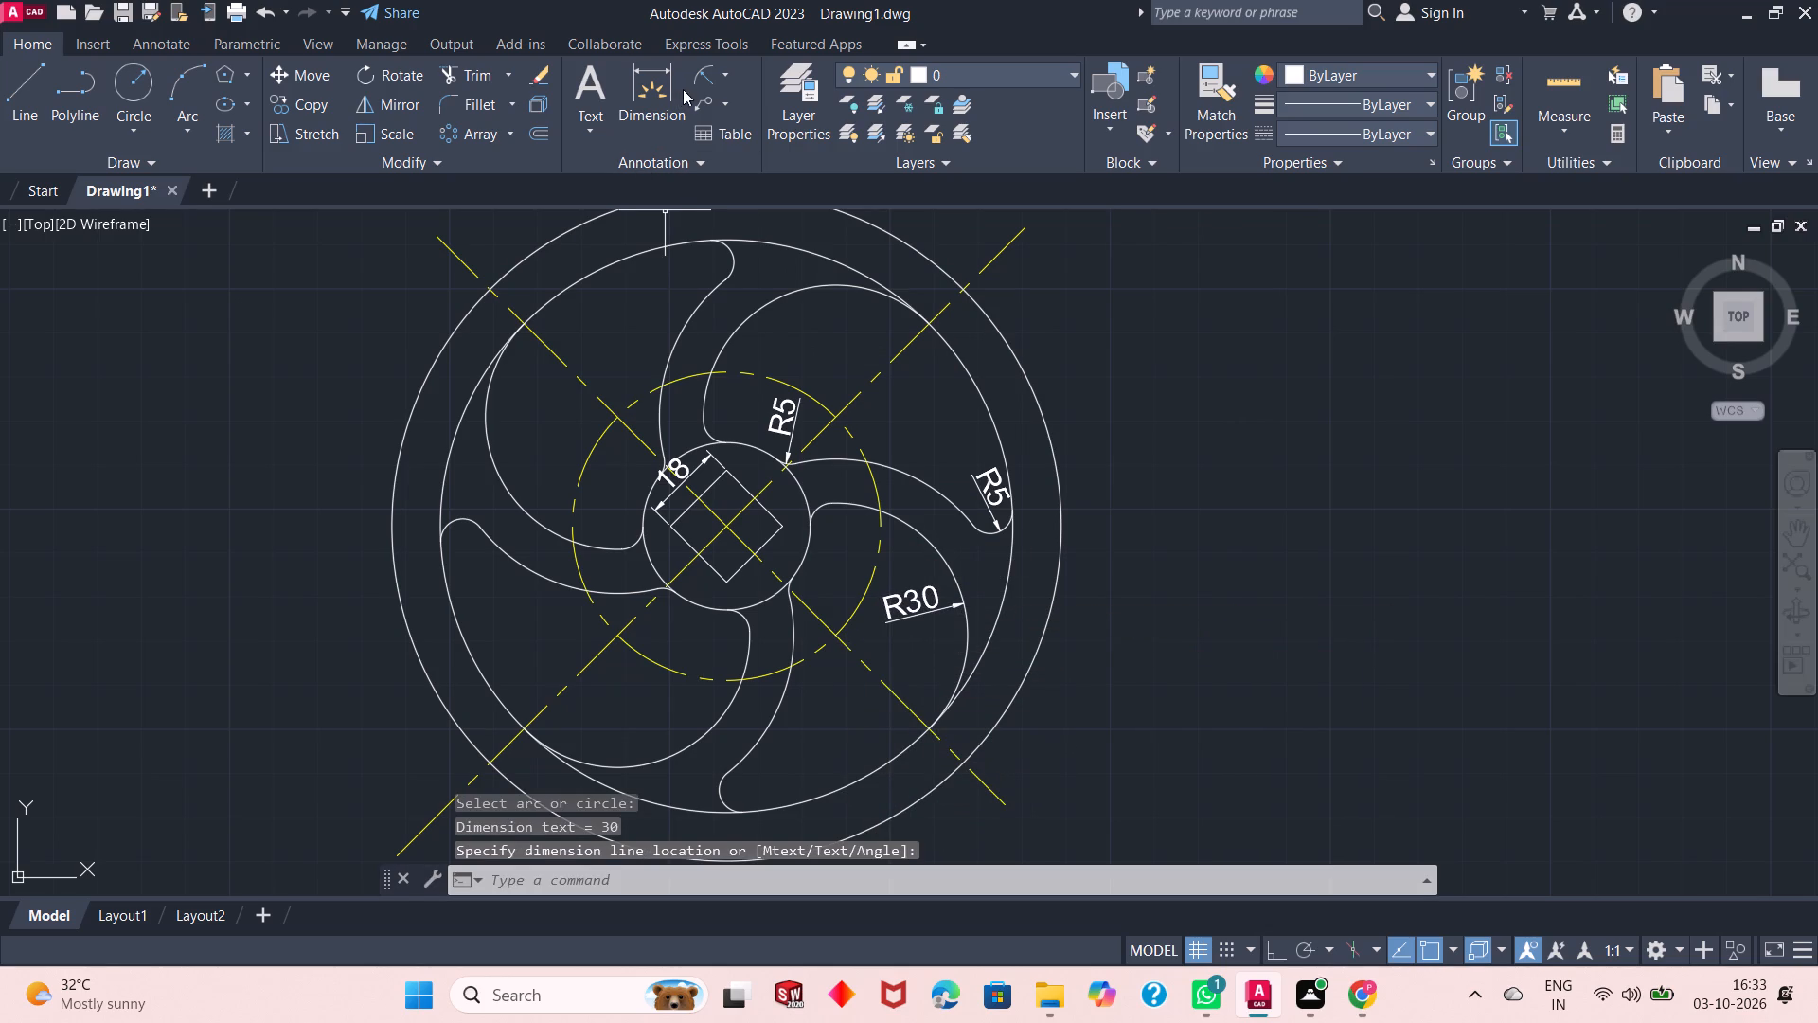
Add a radius dimension to the dashed yellow construction circle, with its text outside the circle at the lower right.
{"action": "left_click", "coordinate": [701, 75]}
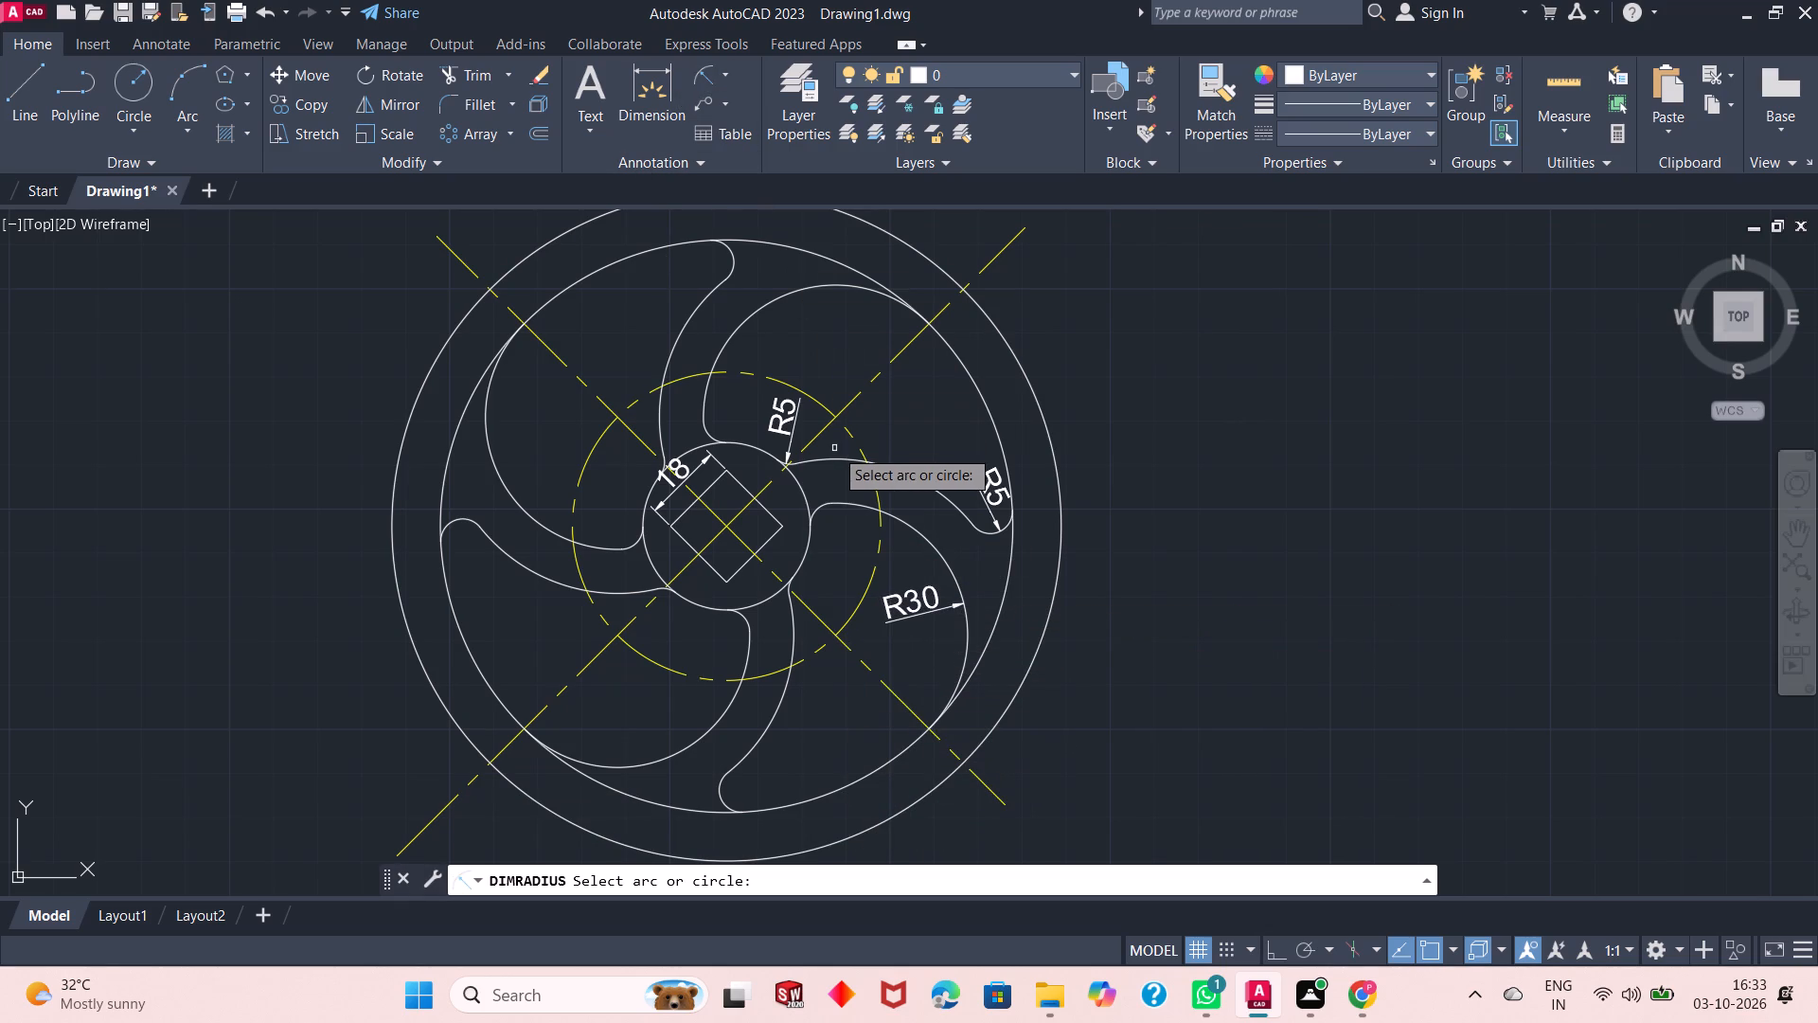
{"action": "left_click", "coordinate": [815, 658]}
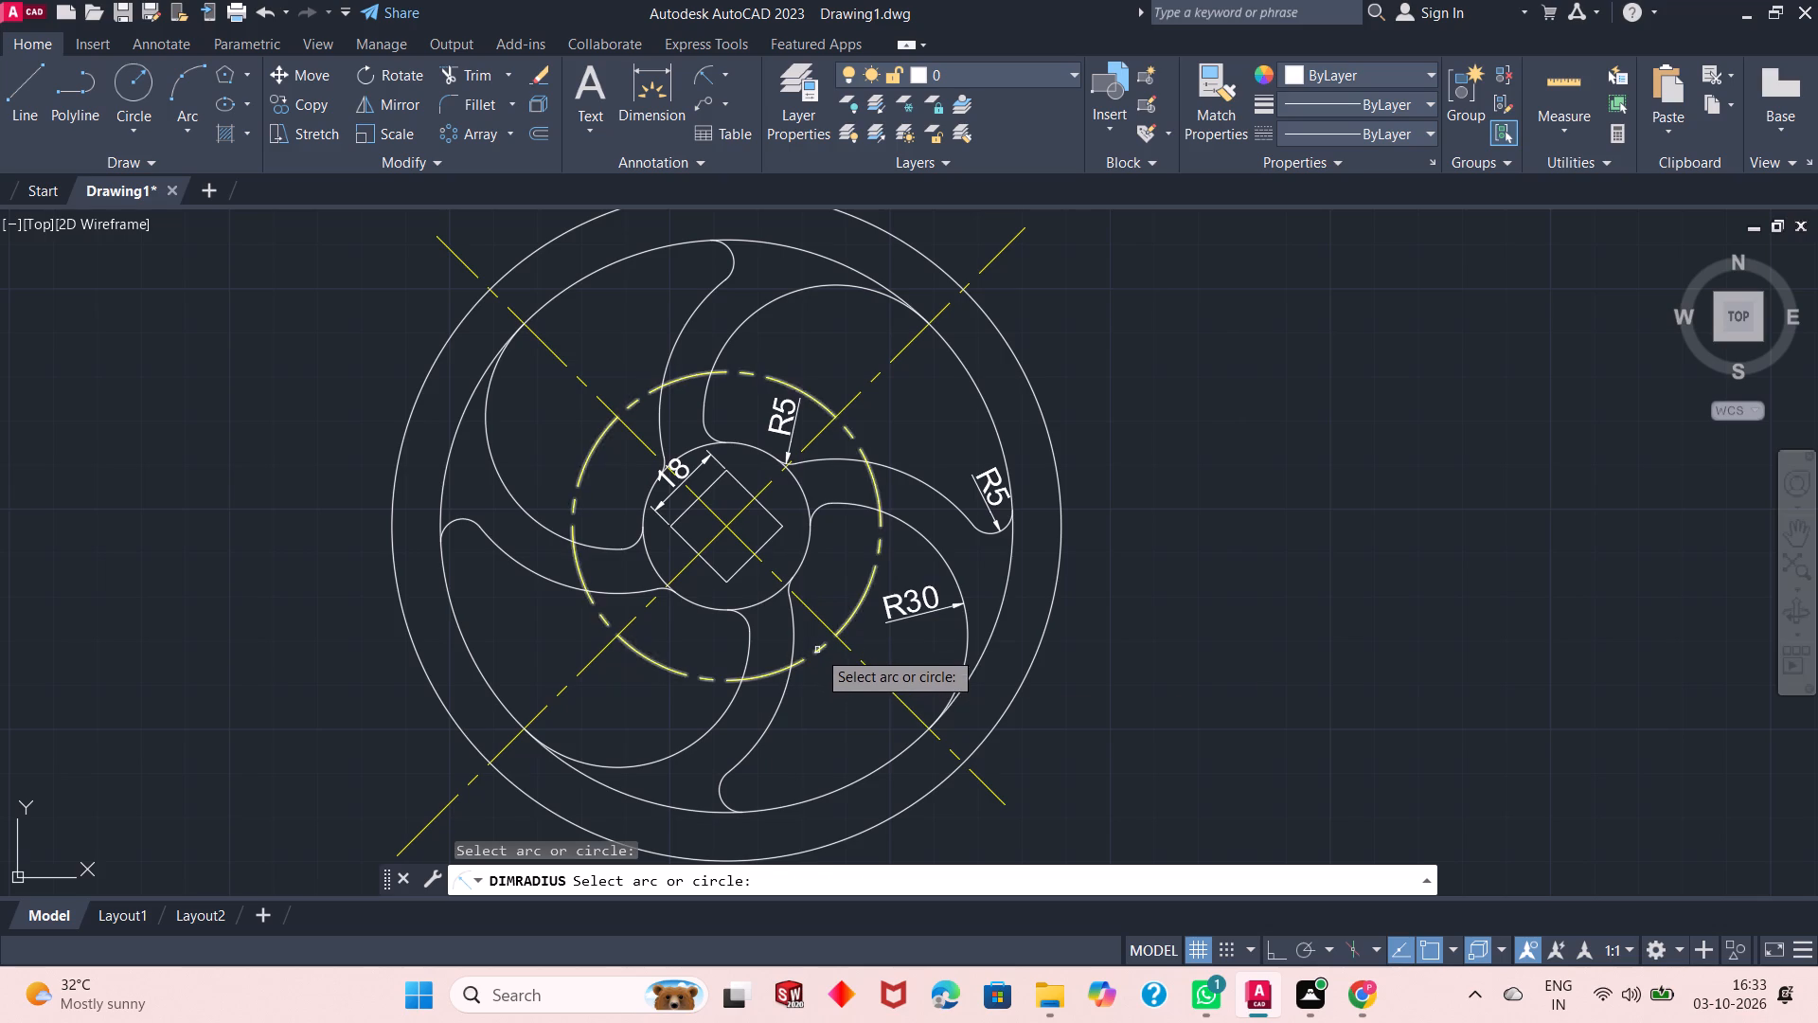
{"action": "left_click", "coordinate": [817, 650]}
{"action": "left_click", "coordinate": [840, 700]}
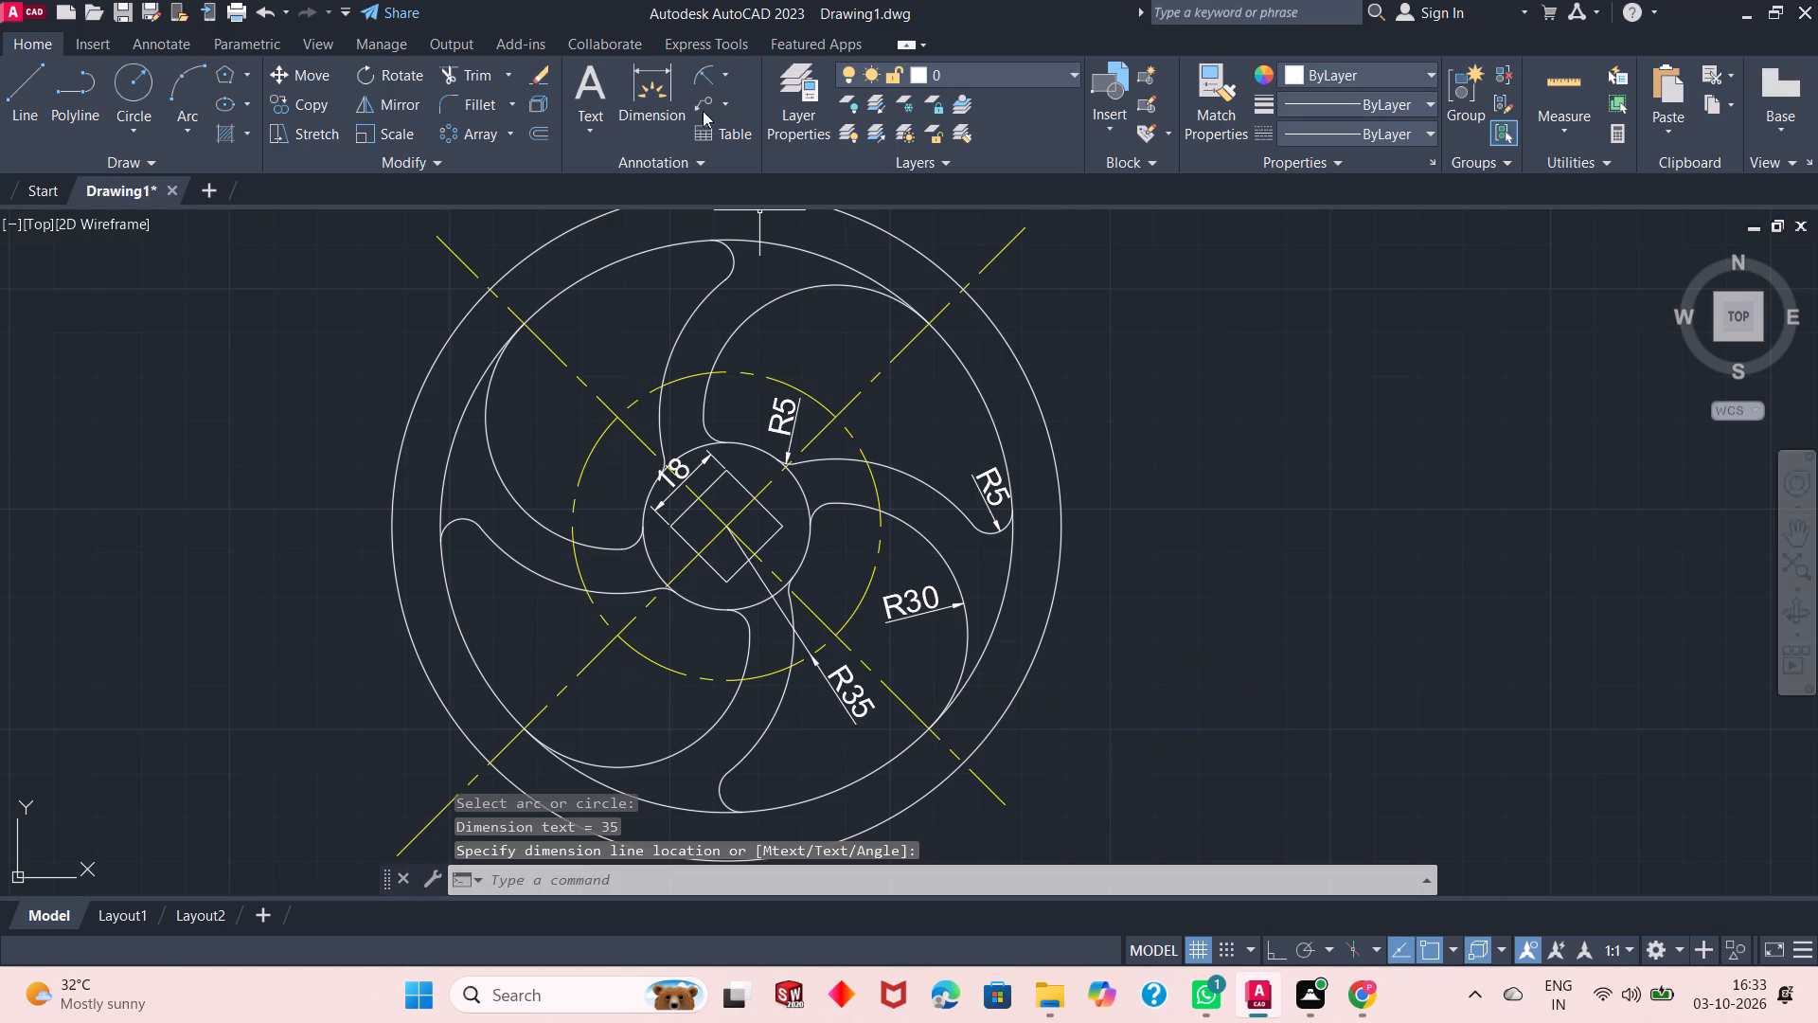
Add a radius dimension to the long right-side arc of the bottom blade, with its text just outside the arc.
{"action": "left_click", "coordinate": [696, 80]}
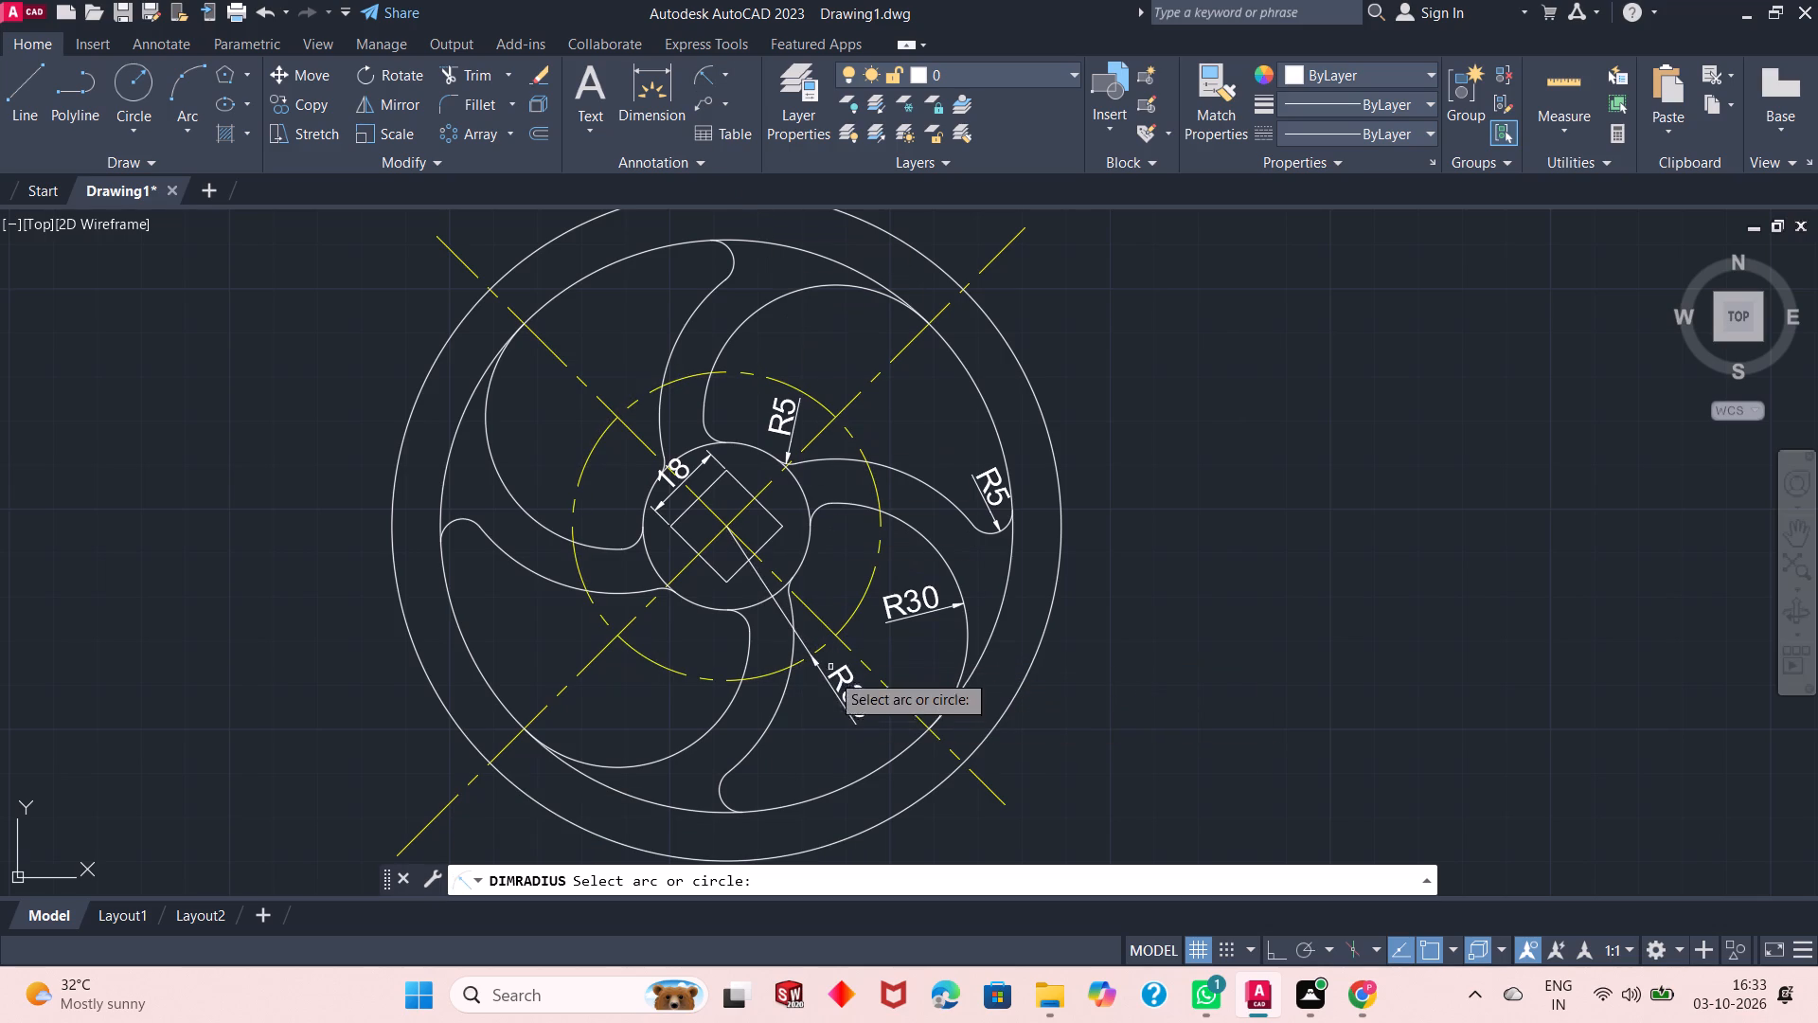
{"action": "left_click", "coordinate": [744, 756]}
{"action": "left_click", "coordinate": [803, 757]}
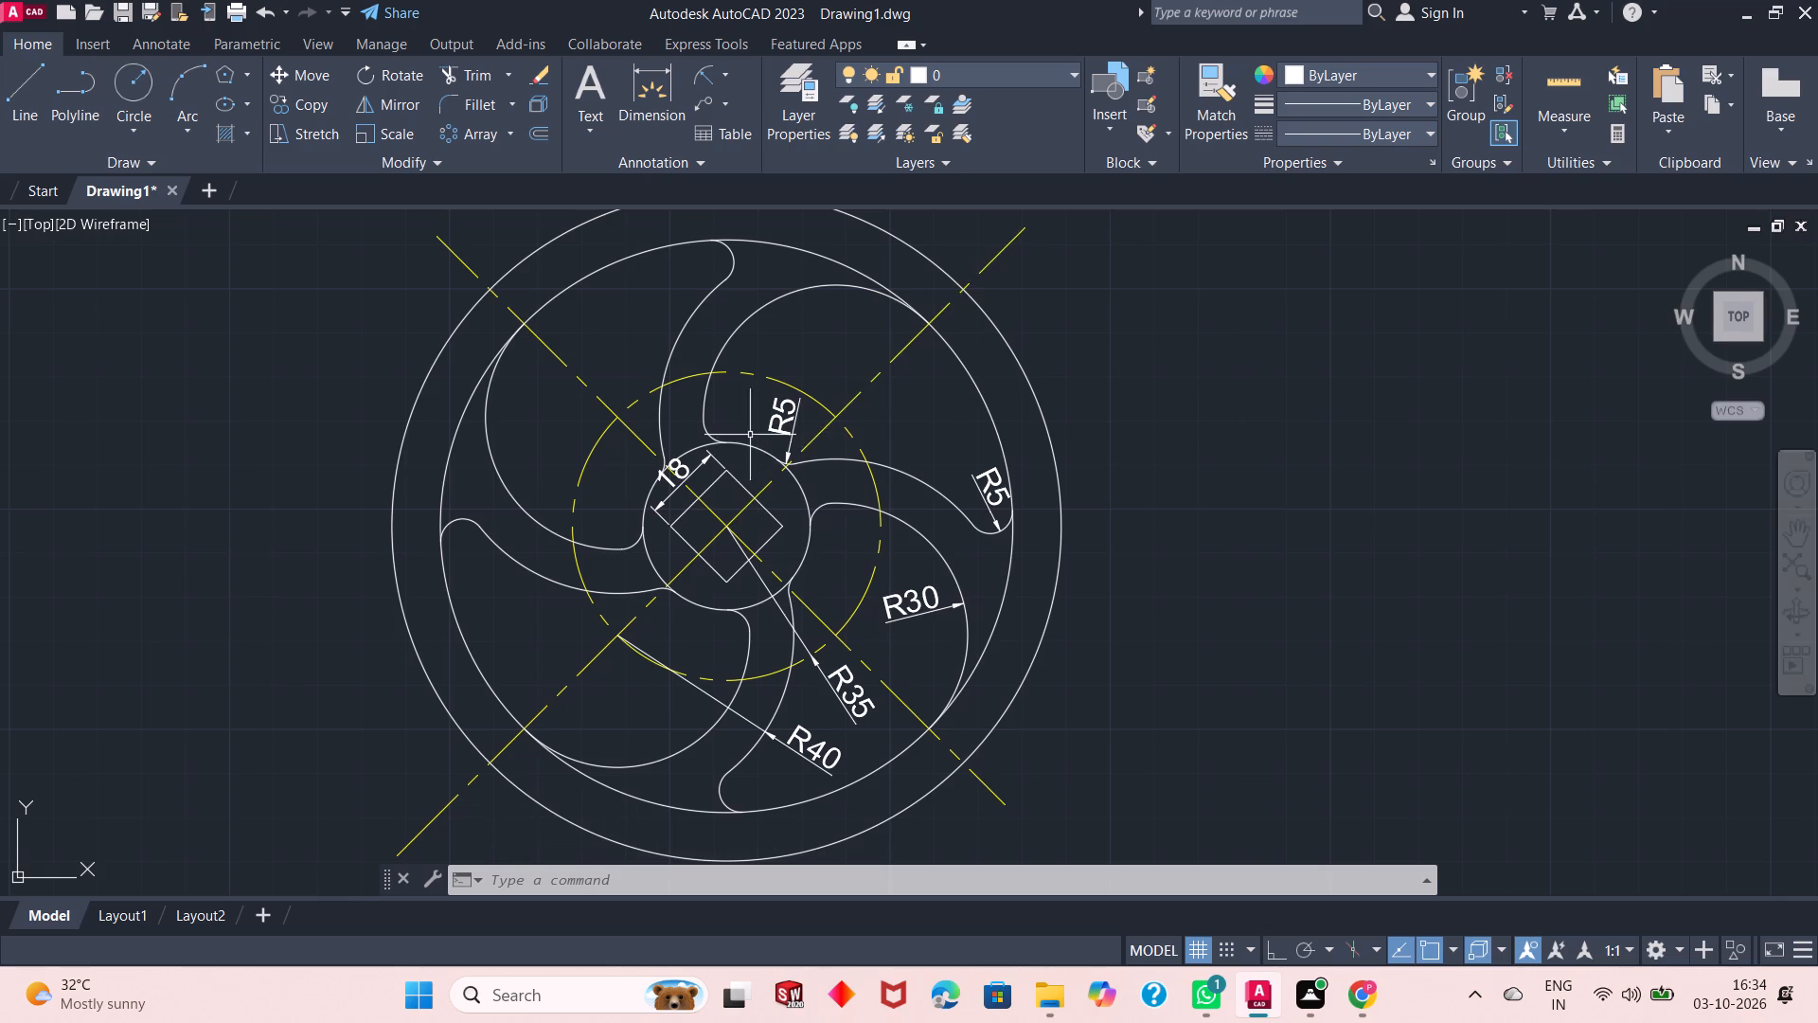
Add a diameter dimension to the outermost circle, with its text outside the part at the upper right.
{"action": "scroll", "coordinate": [876, 676], "scroll_direction": "down", "scroll_amount": 1}
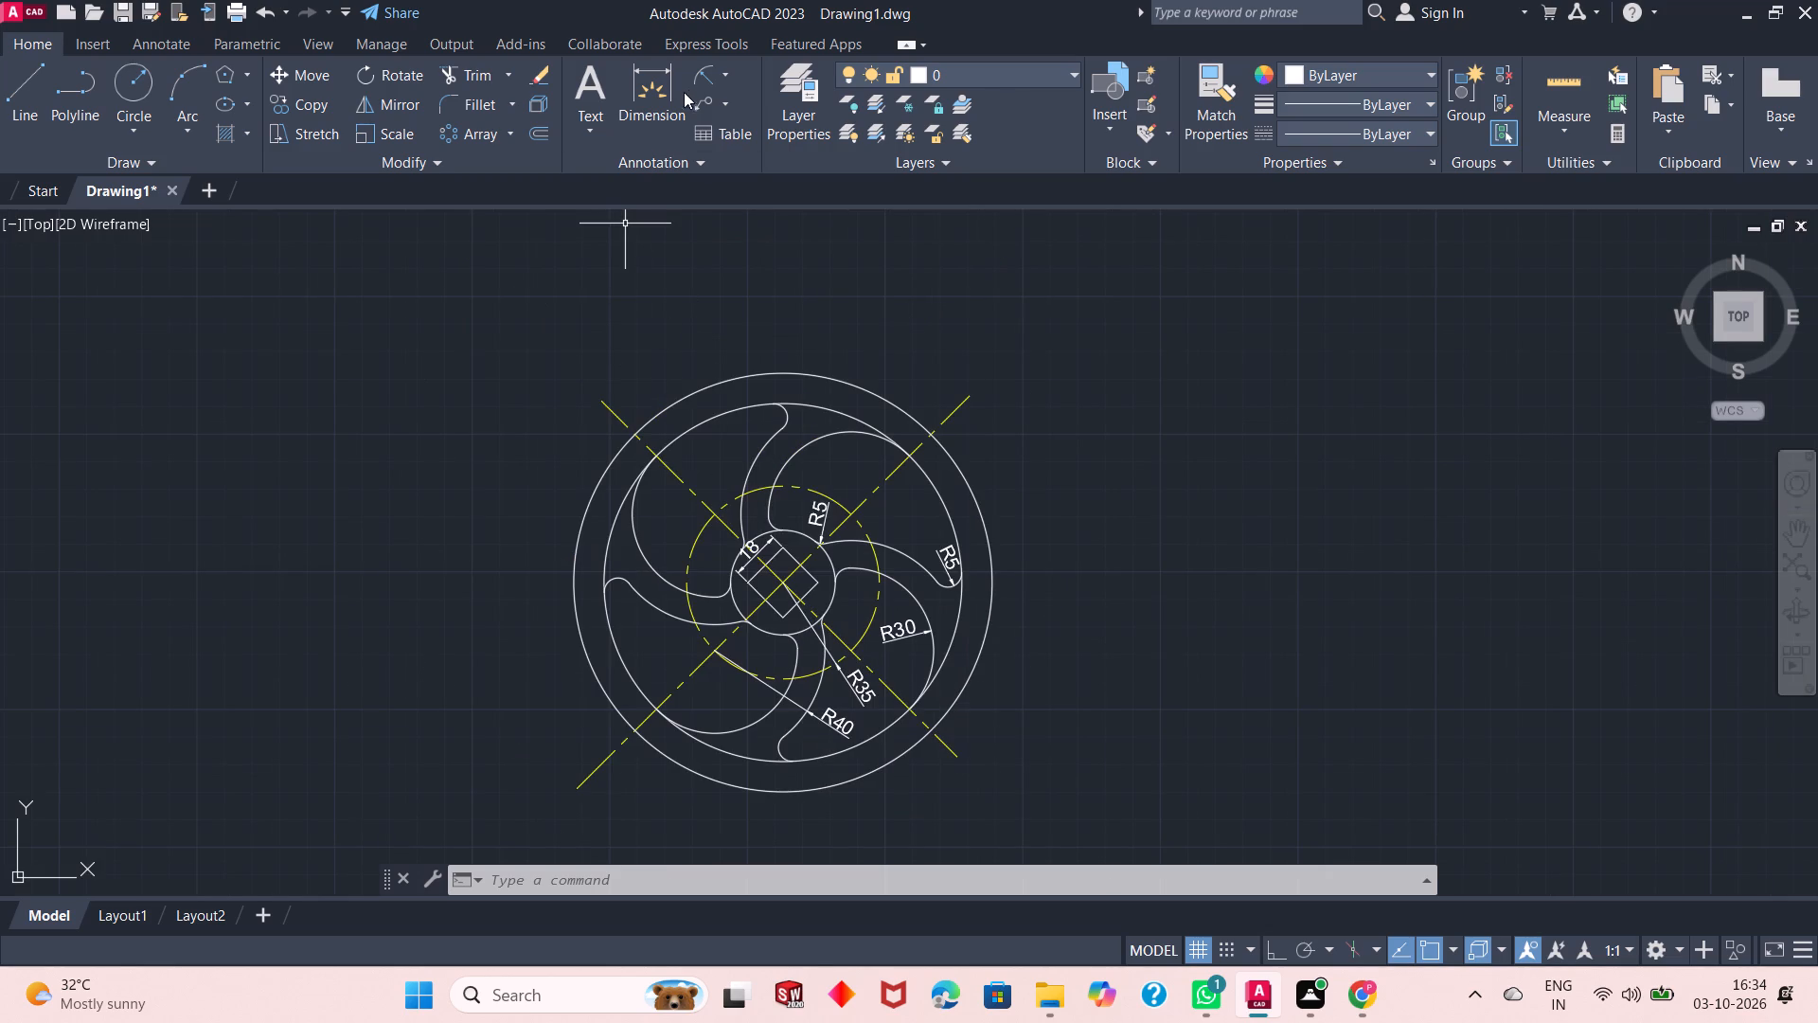
{"action": "left_click", "coordinate": [726, 73]}
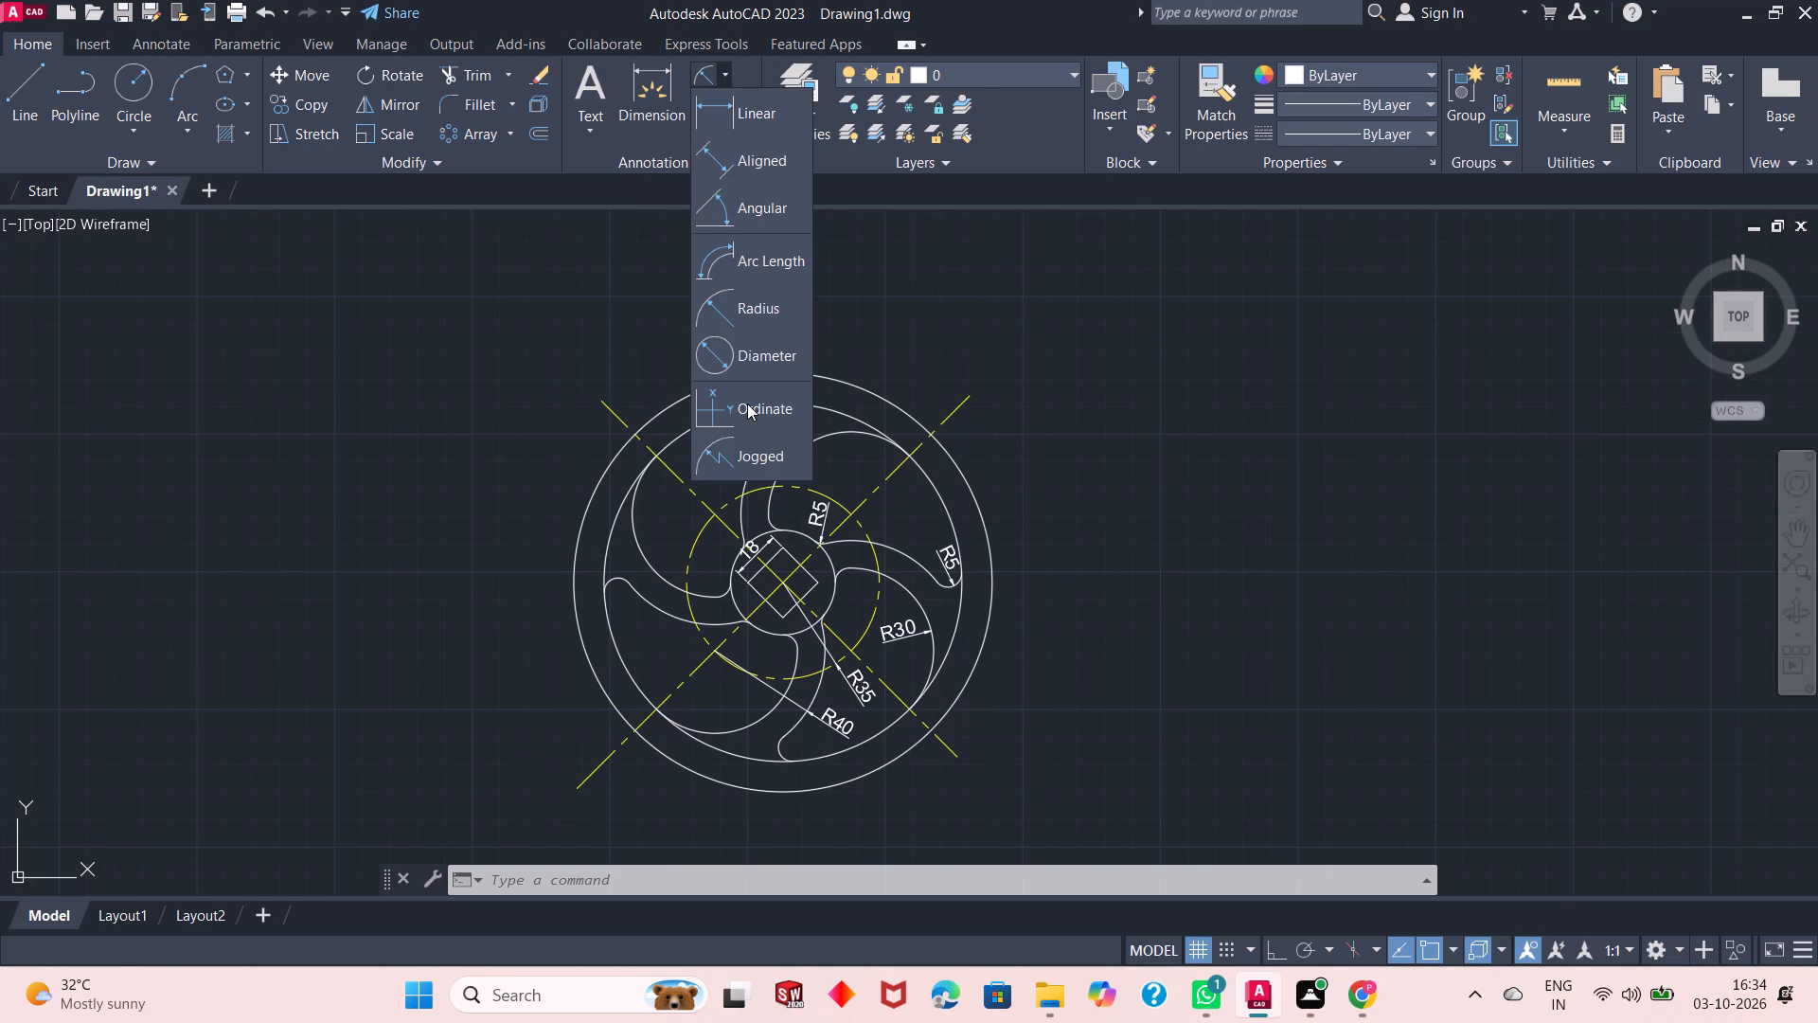
{"action": "left_click", "coordinate": [761, 367]}
{"action": "left_click", "coordinate": [951, 456]}
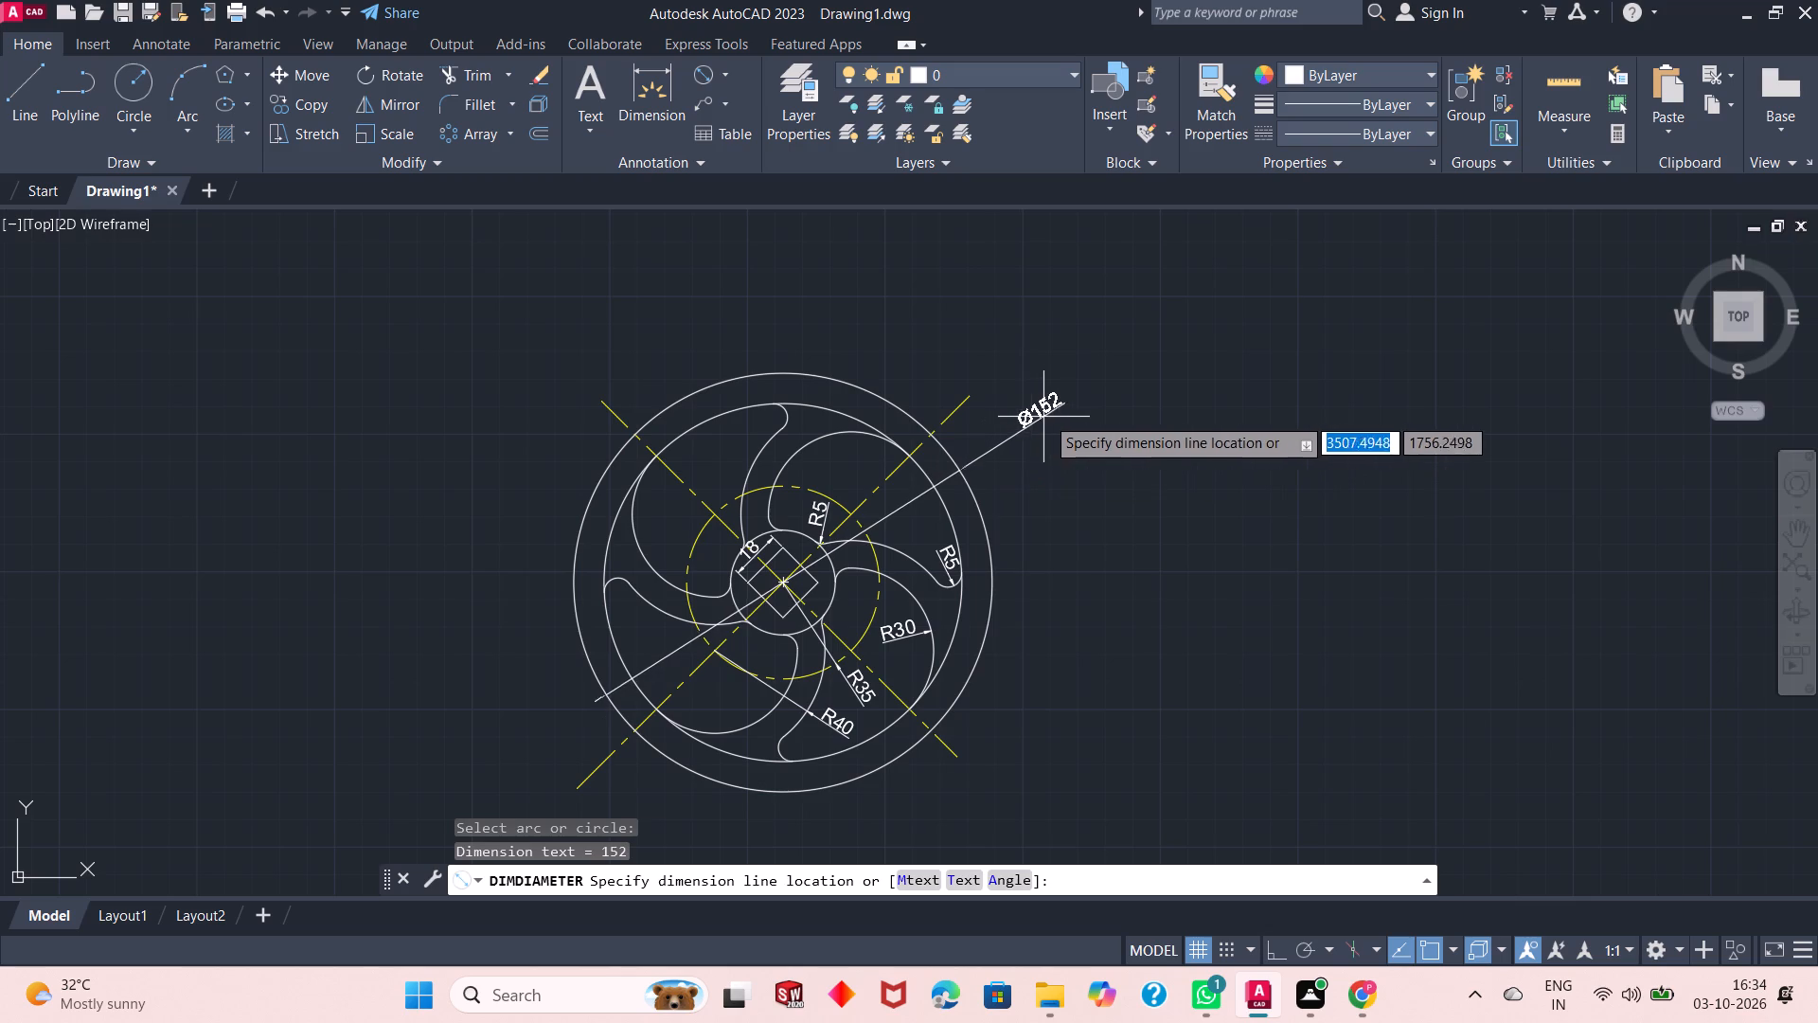
{"action": "left_click", "coordinate": [1059, 412]}
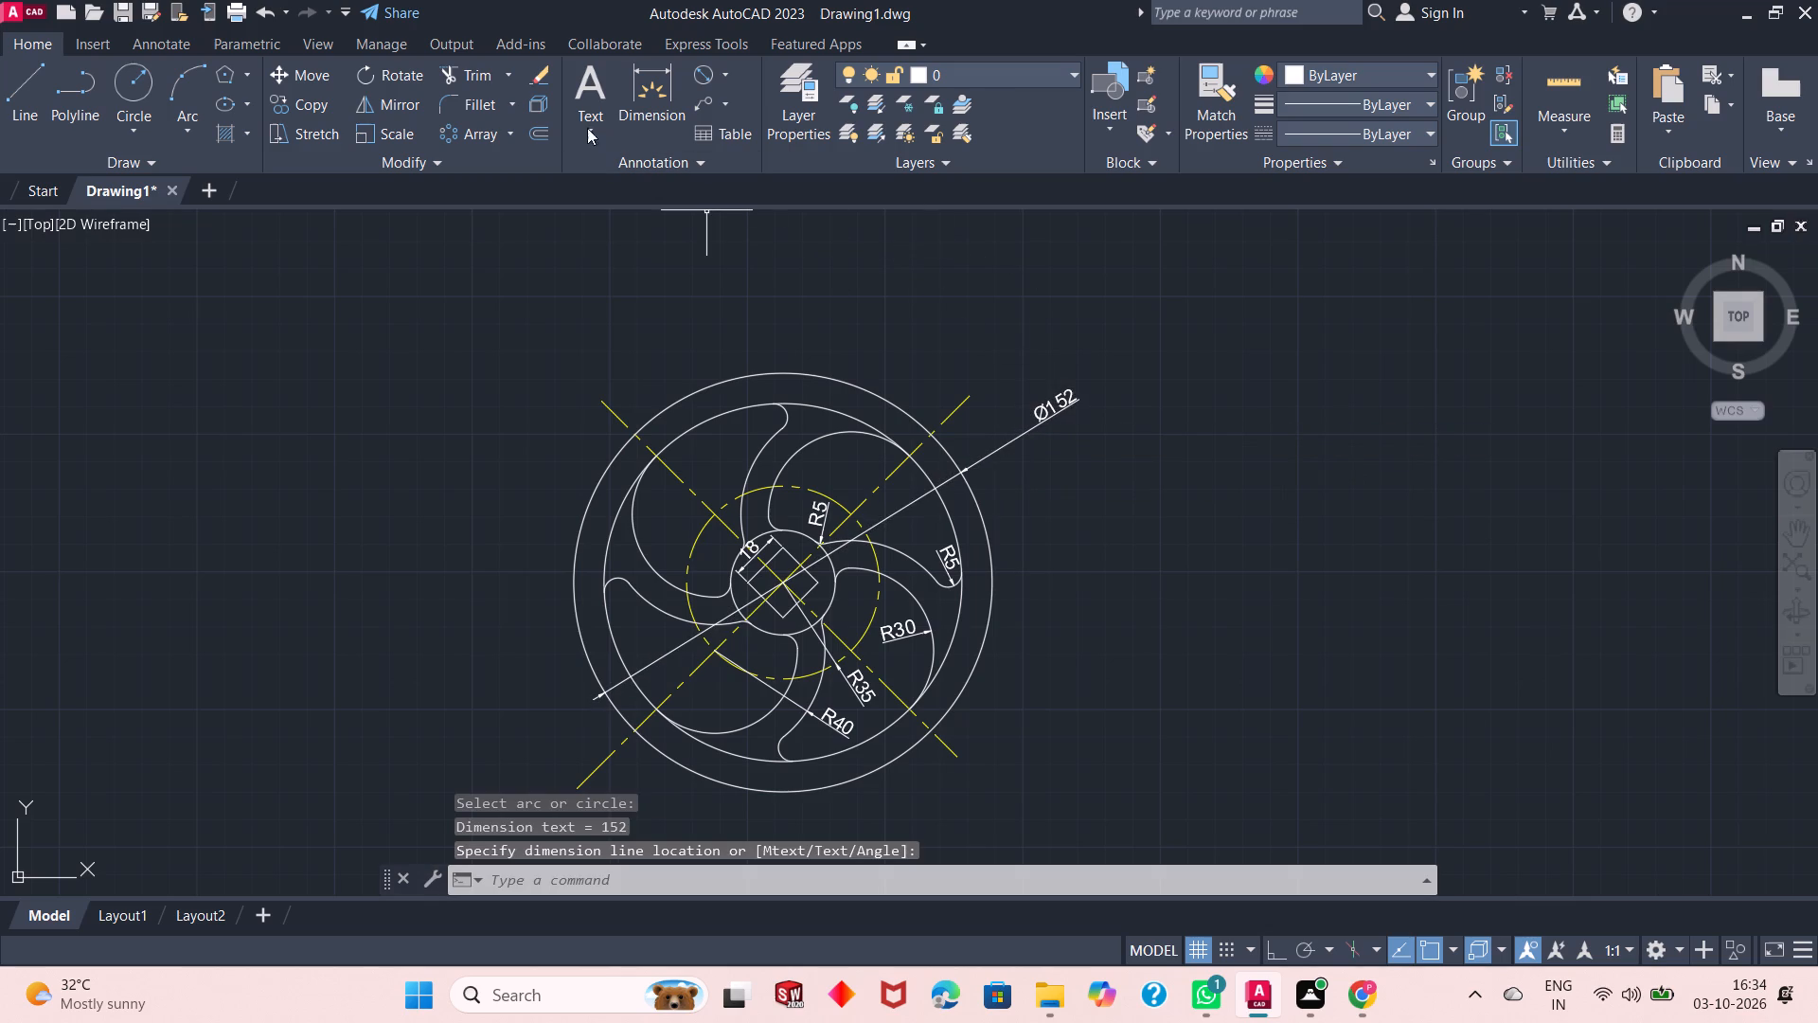
Add a diameter dimension to the inner large circle, with its text outside the part at the lower right.
{"action": "left_click", "coordinate": [700, 74]}
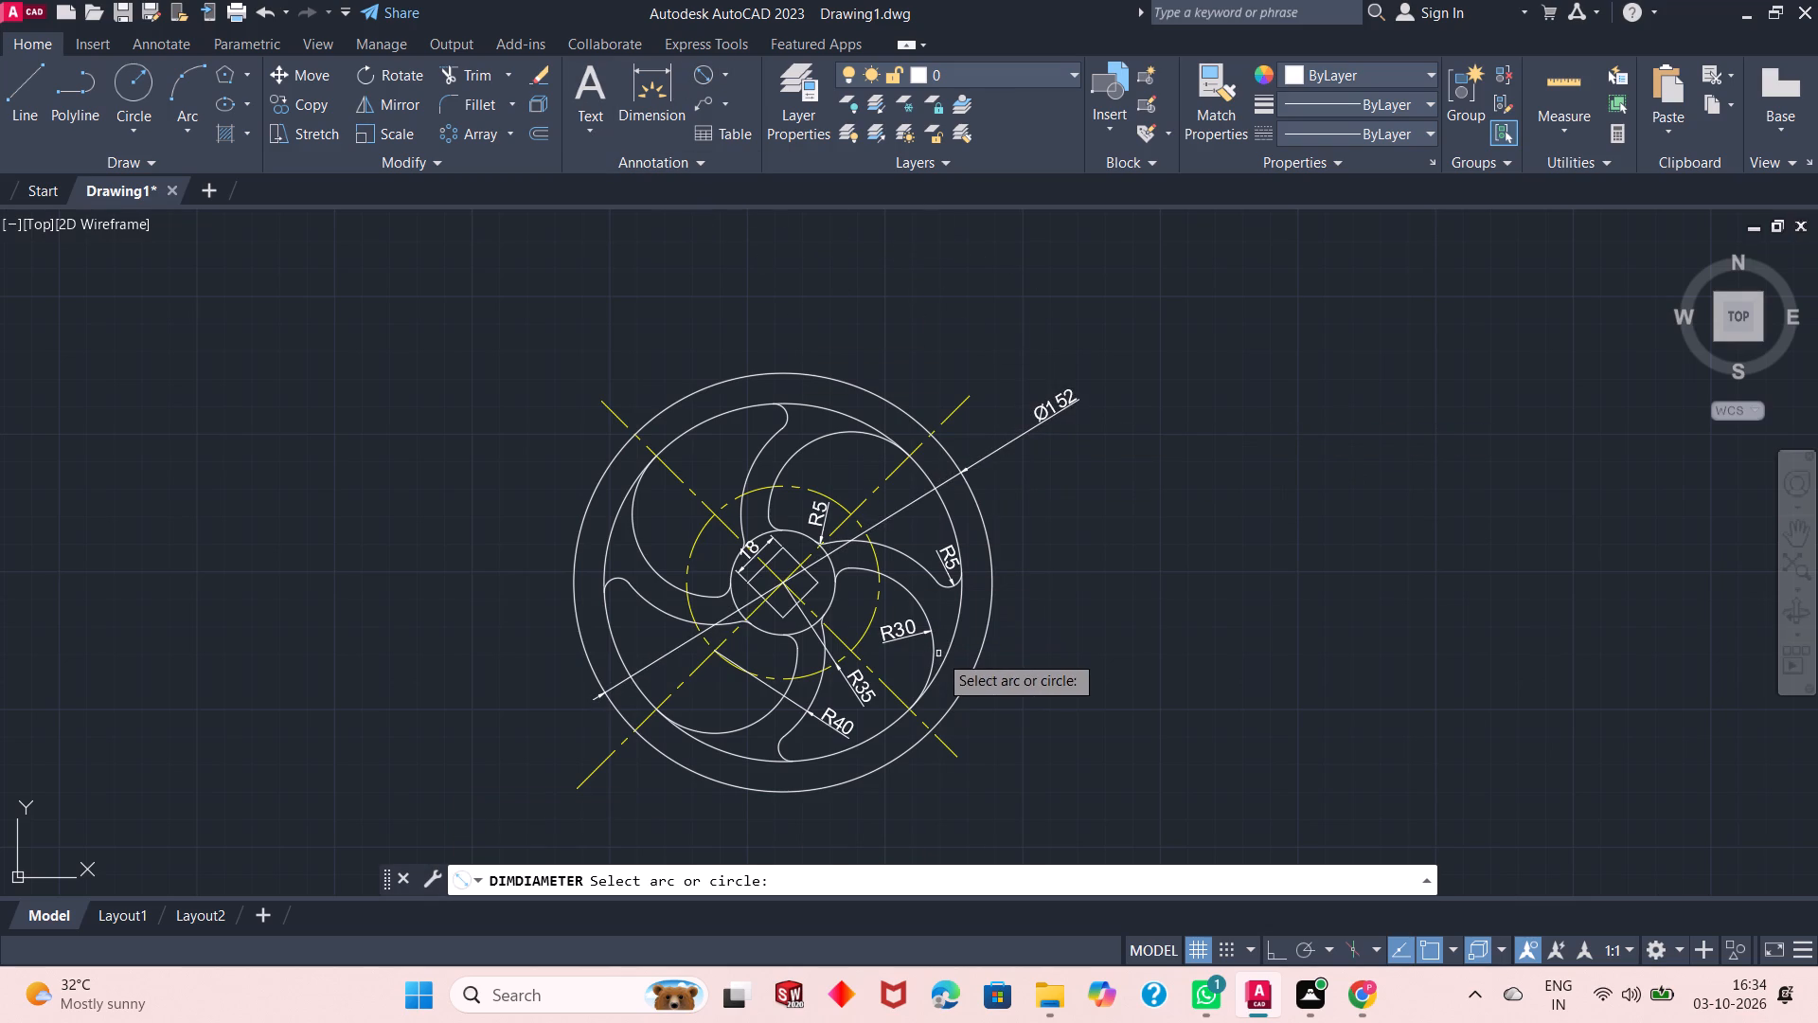
{"action": "left_click", "coordinate": [949, 654]}
{"action": "left_click", "coordinate": [1052, 756]}
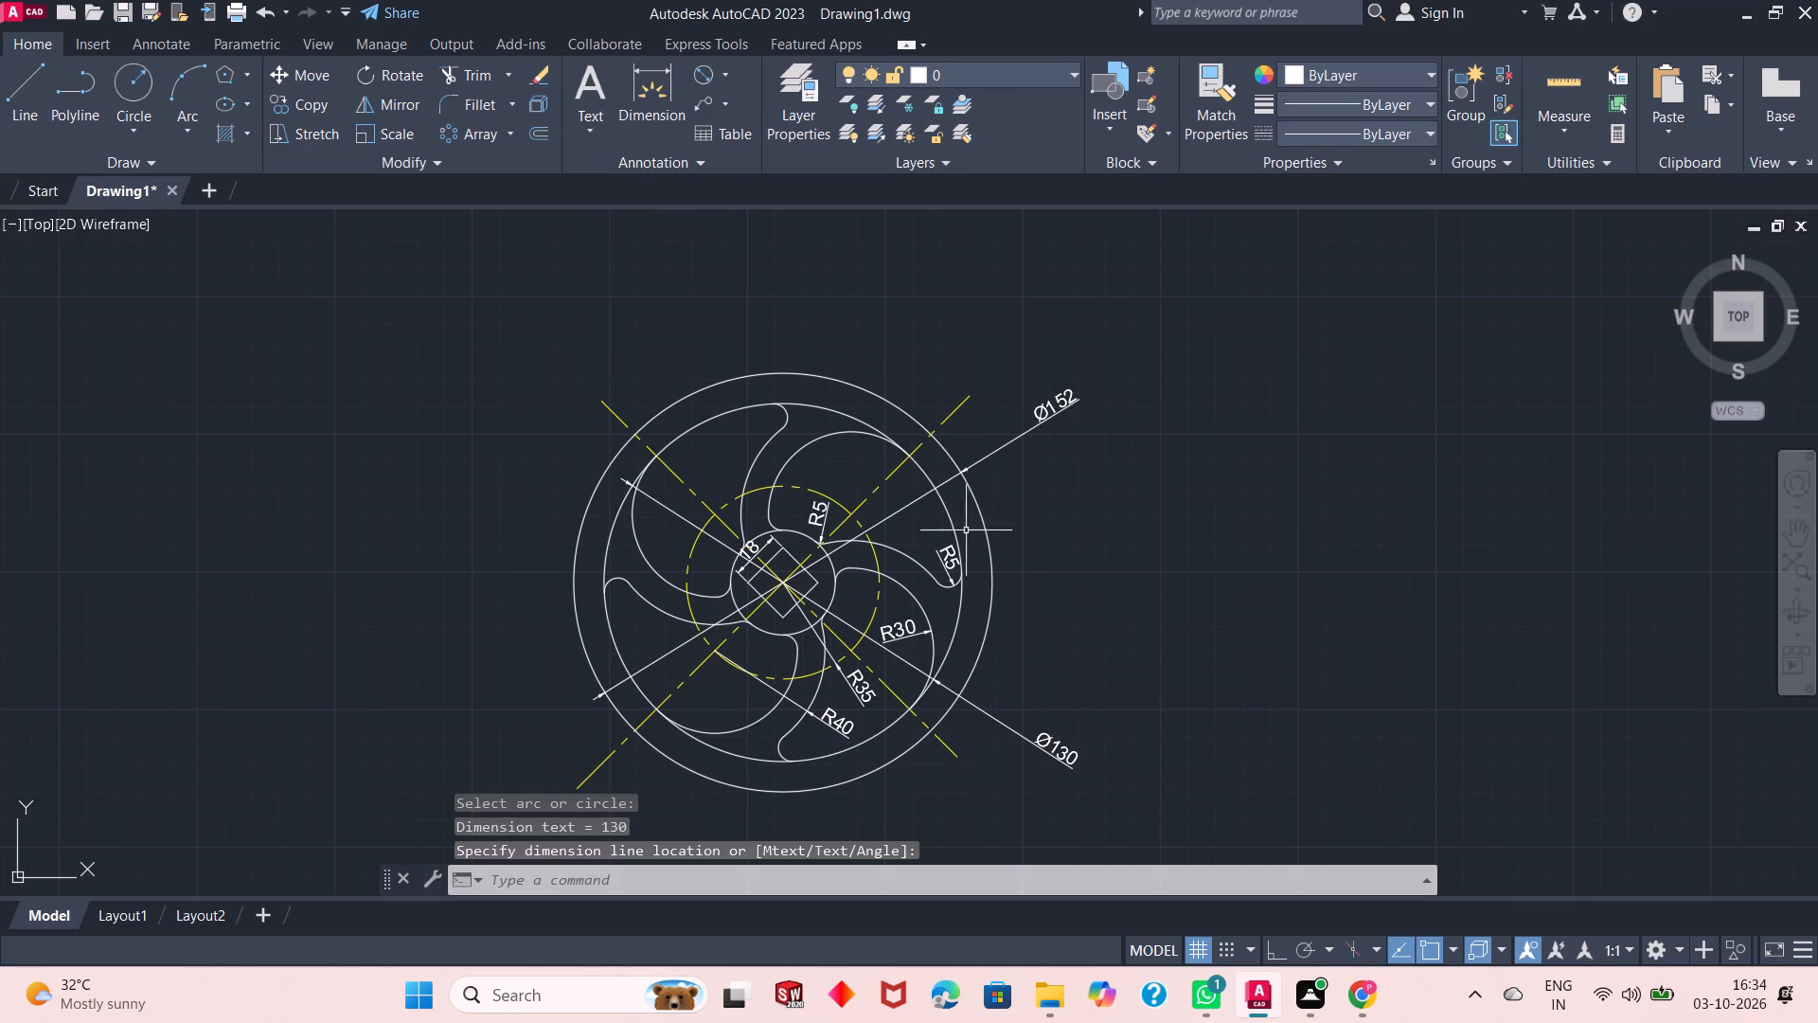
Add a diameter dimension to the small central circle around the square, with its text to the circle's lower left.
{"action": "left_click", "coordinate": [694, 81]}
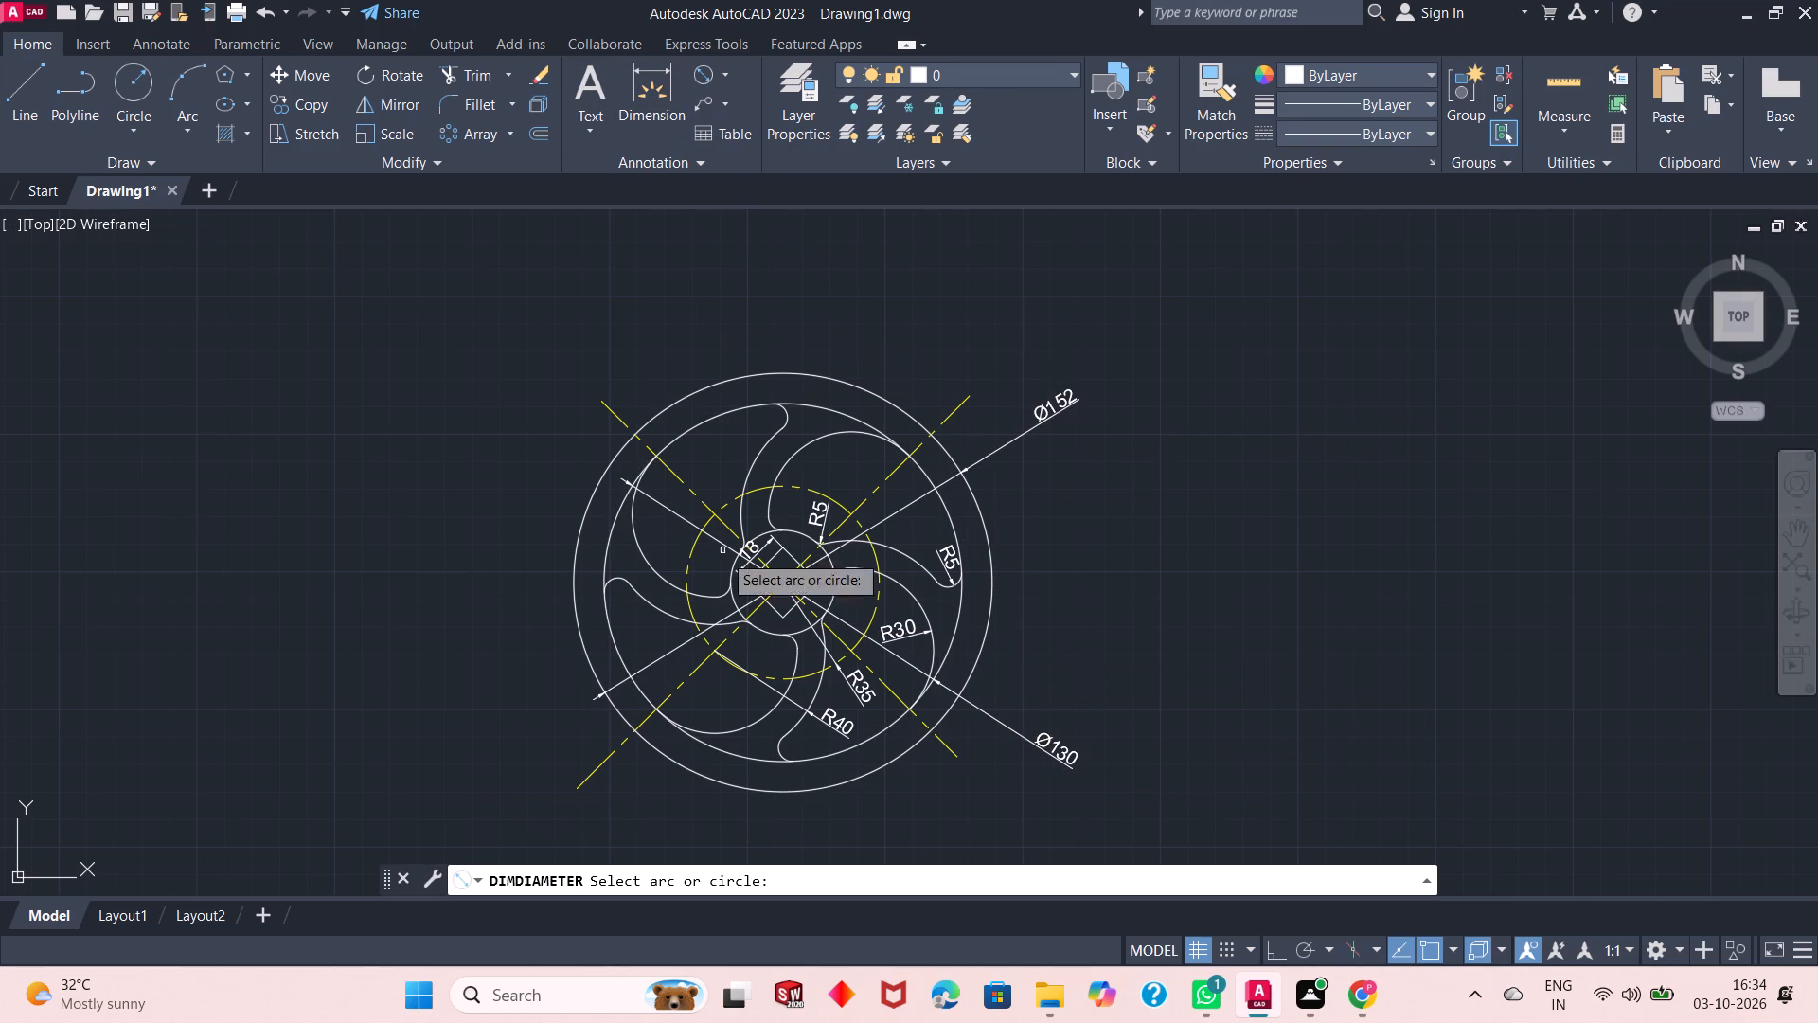
{"action": "scroll", "coordinate": [722, 594], "scroll_direction": "up", "scroll_amount": 3}
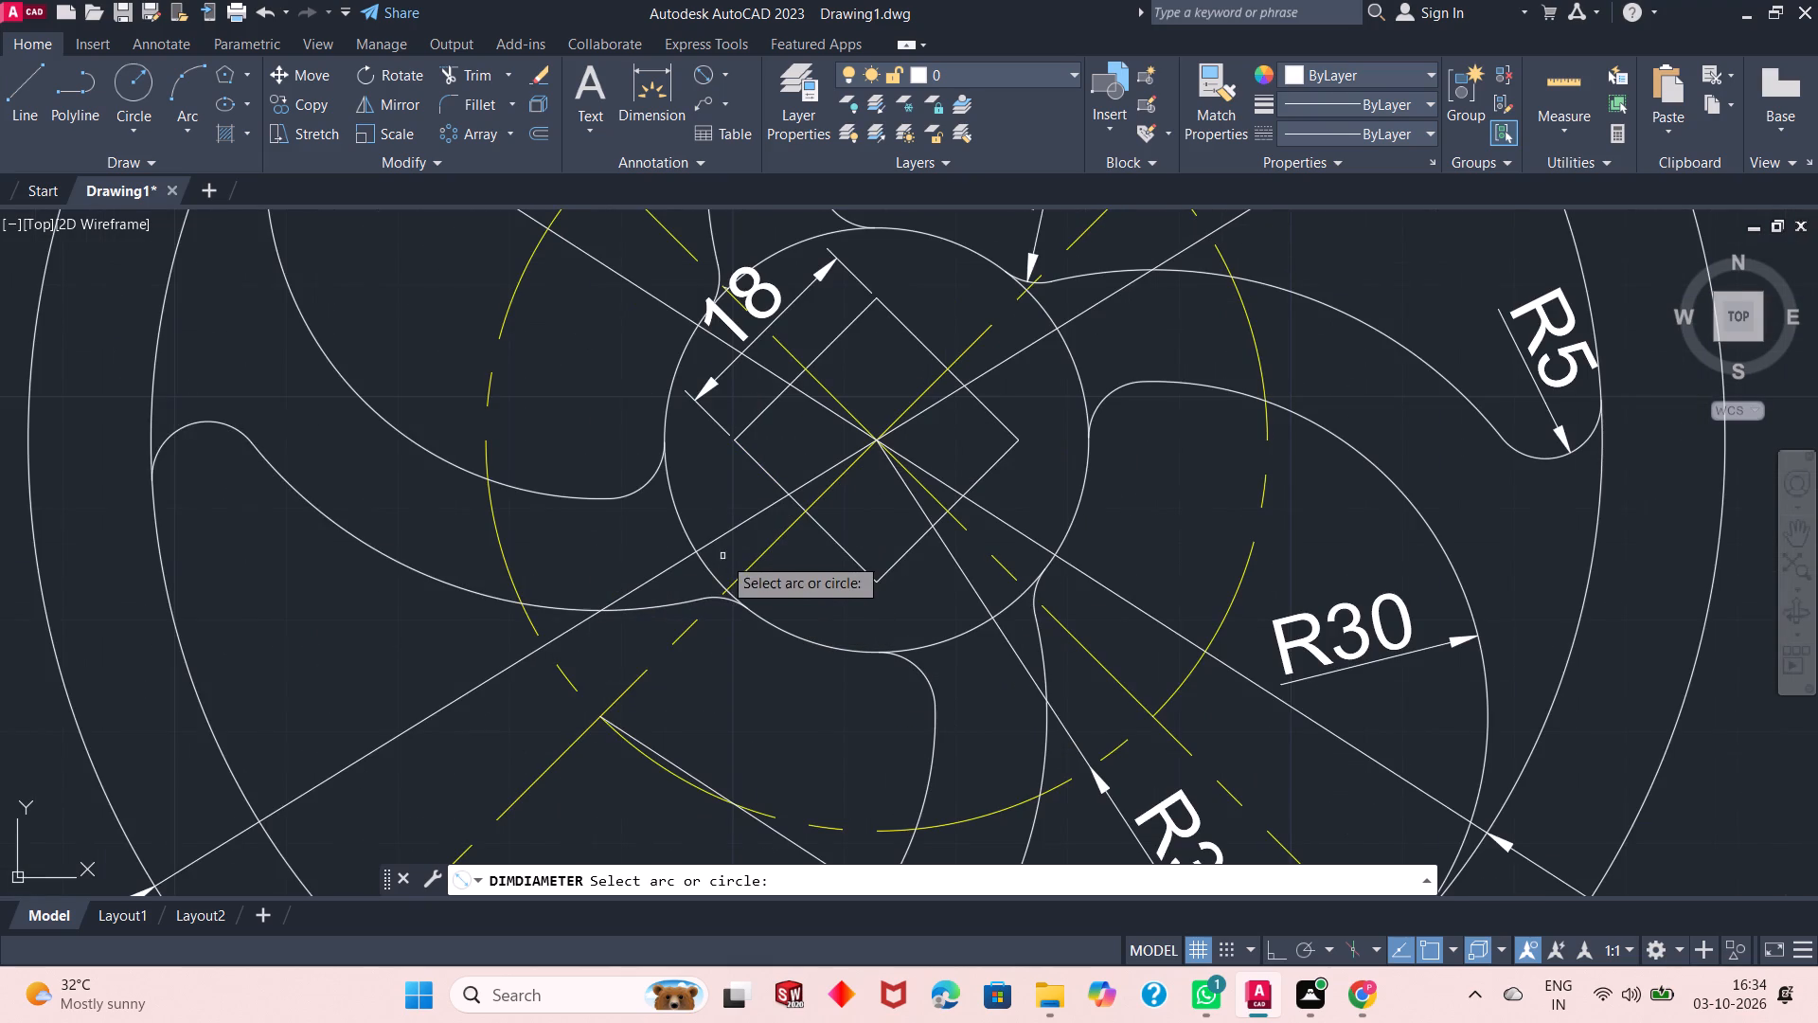
{"action": "left_click", "coordinate": [673, 511]}
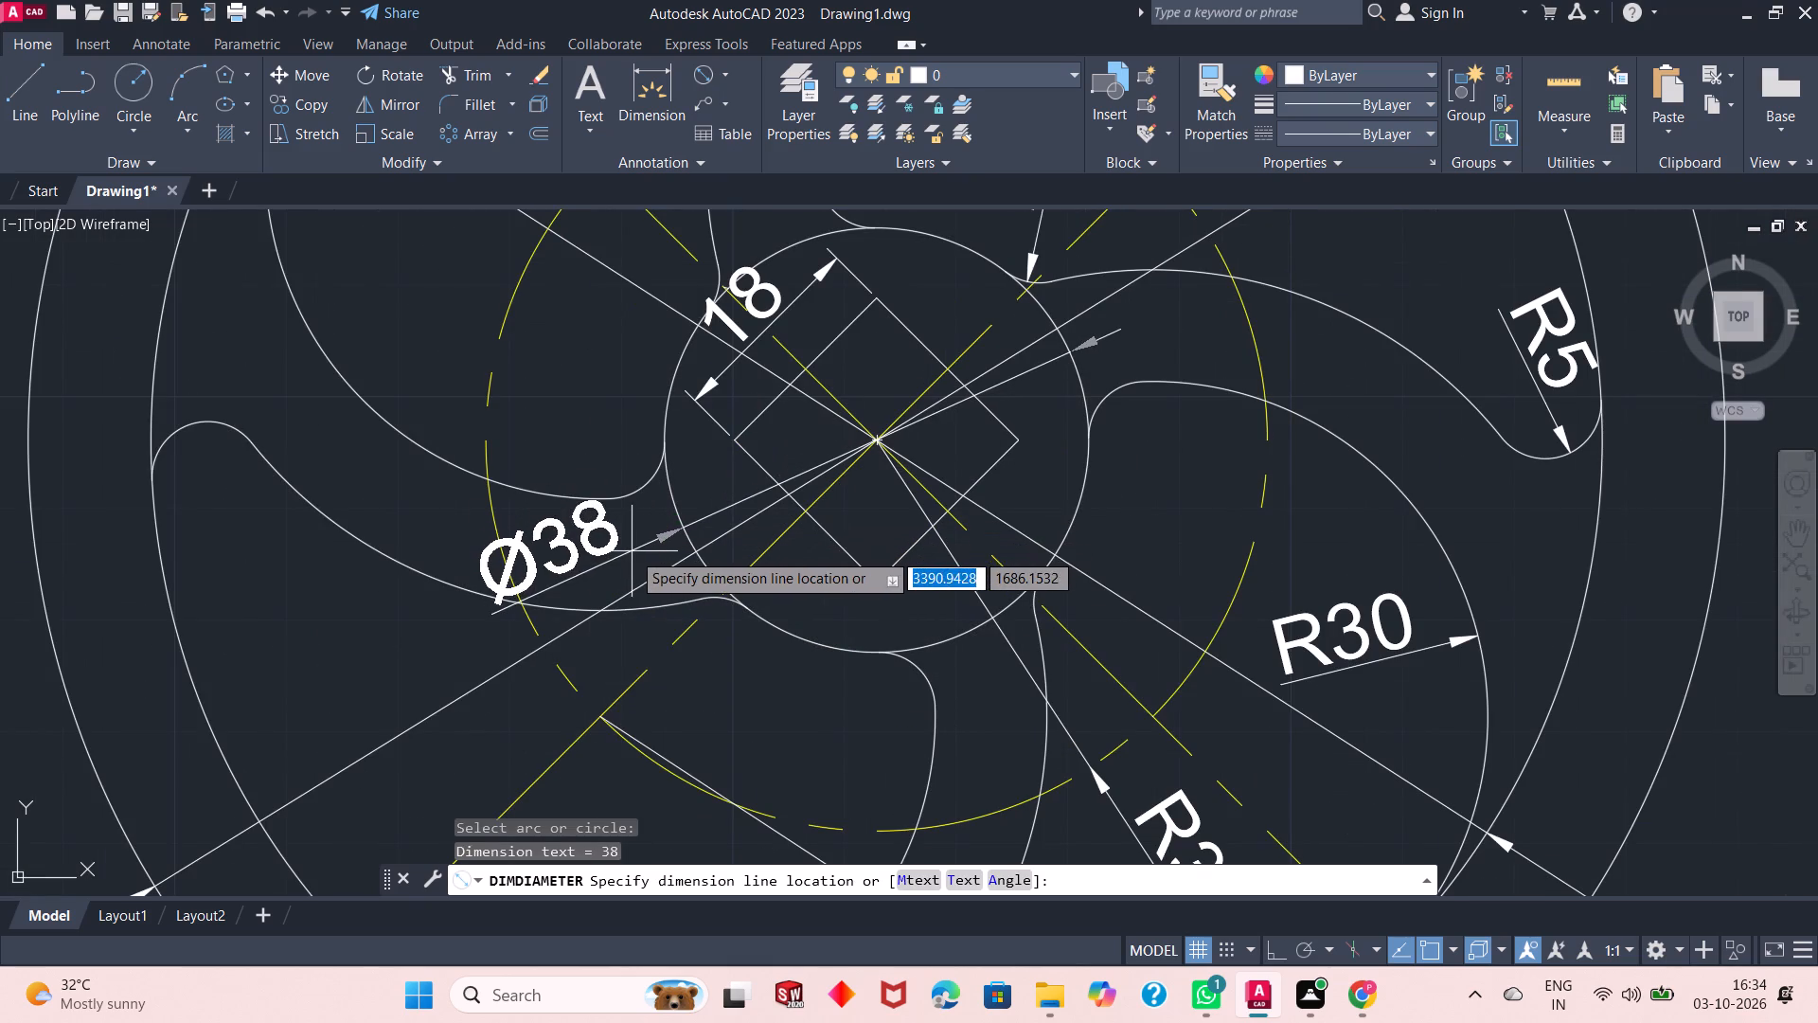
{"action": "left_click", "coordinate": [613, 555]}
Examine the dimensioned drawing, close up at the hub and as a whole, for completeness of the dimensions.
{"action": "scroll", "coordinate": [724, 529], "scroll_direction": "down", "scroll_amount": 2}
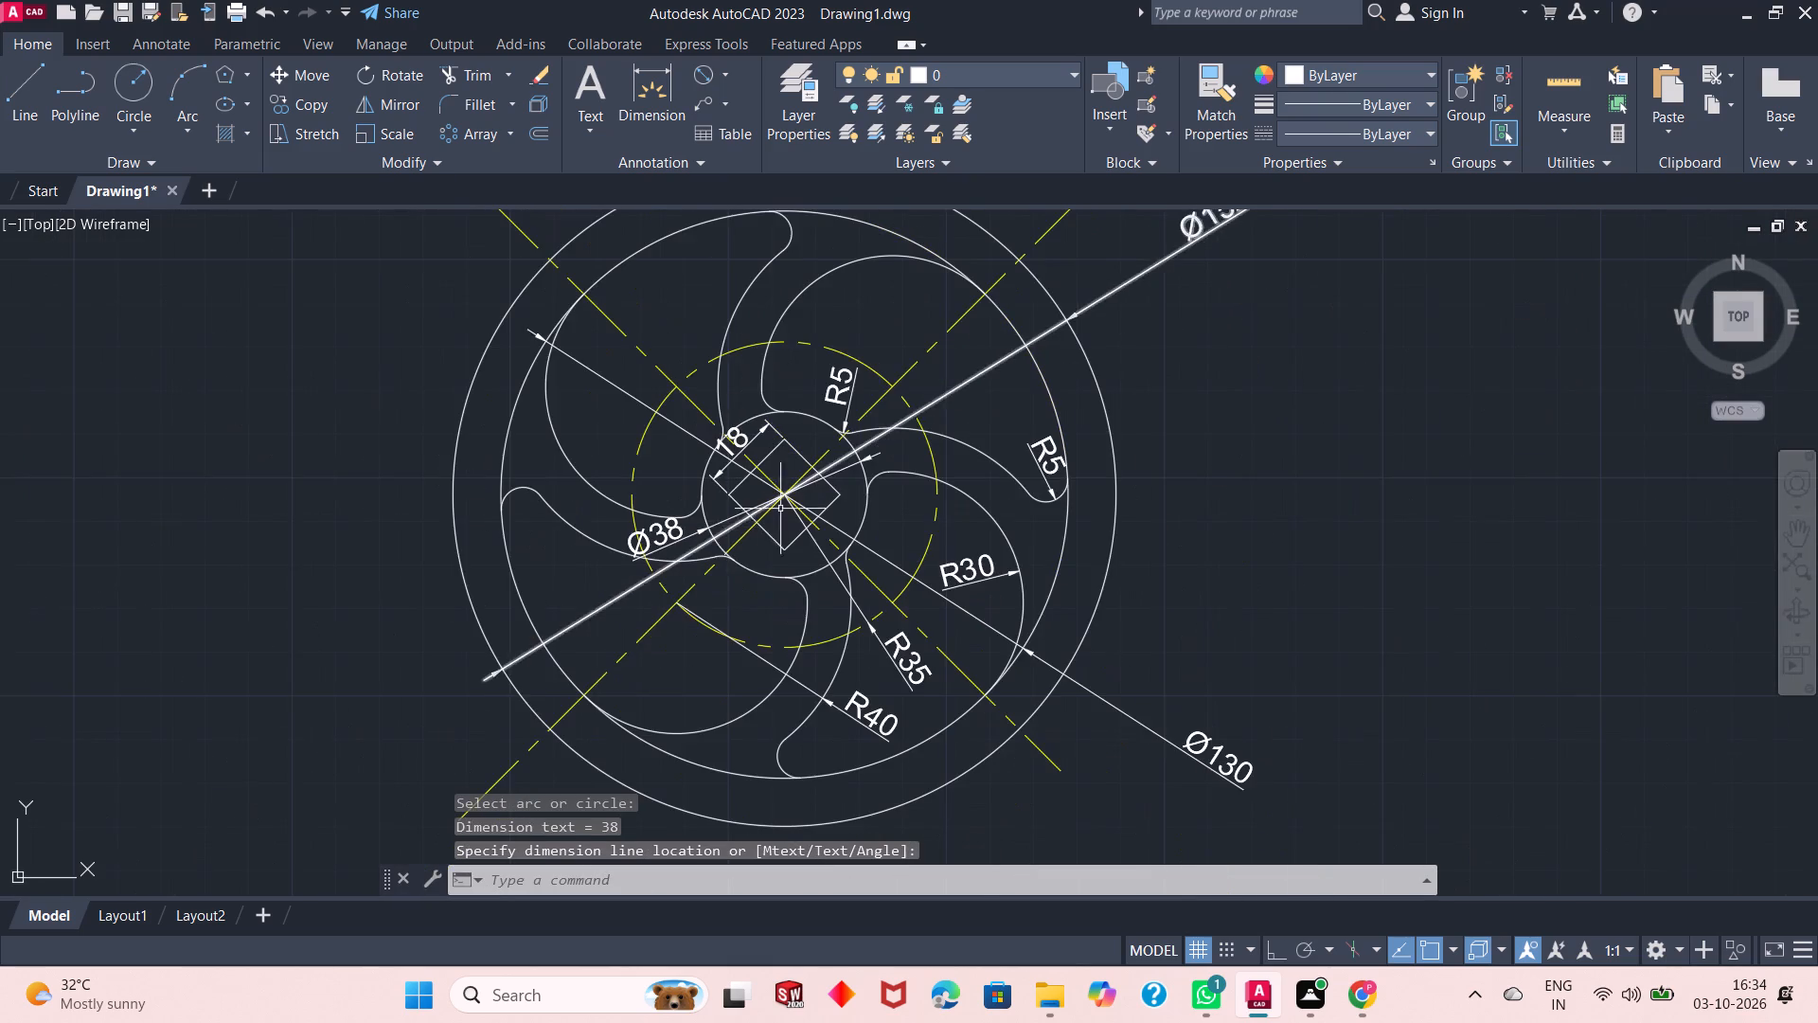
{"action": "scroll", "coordinate": [787, 505], "scroll_direction": "down", "scroll_amount": 1}
{"action": "scroll", "coordinate": [789, 502], "scroll_direction": "up", "scroll_amount": 1}
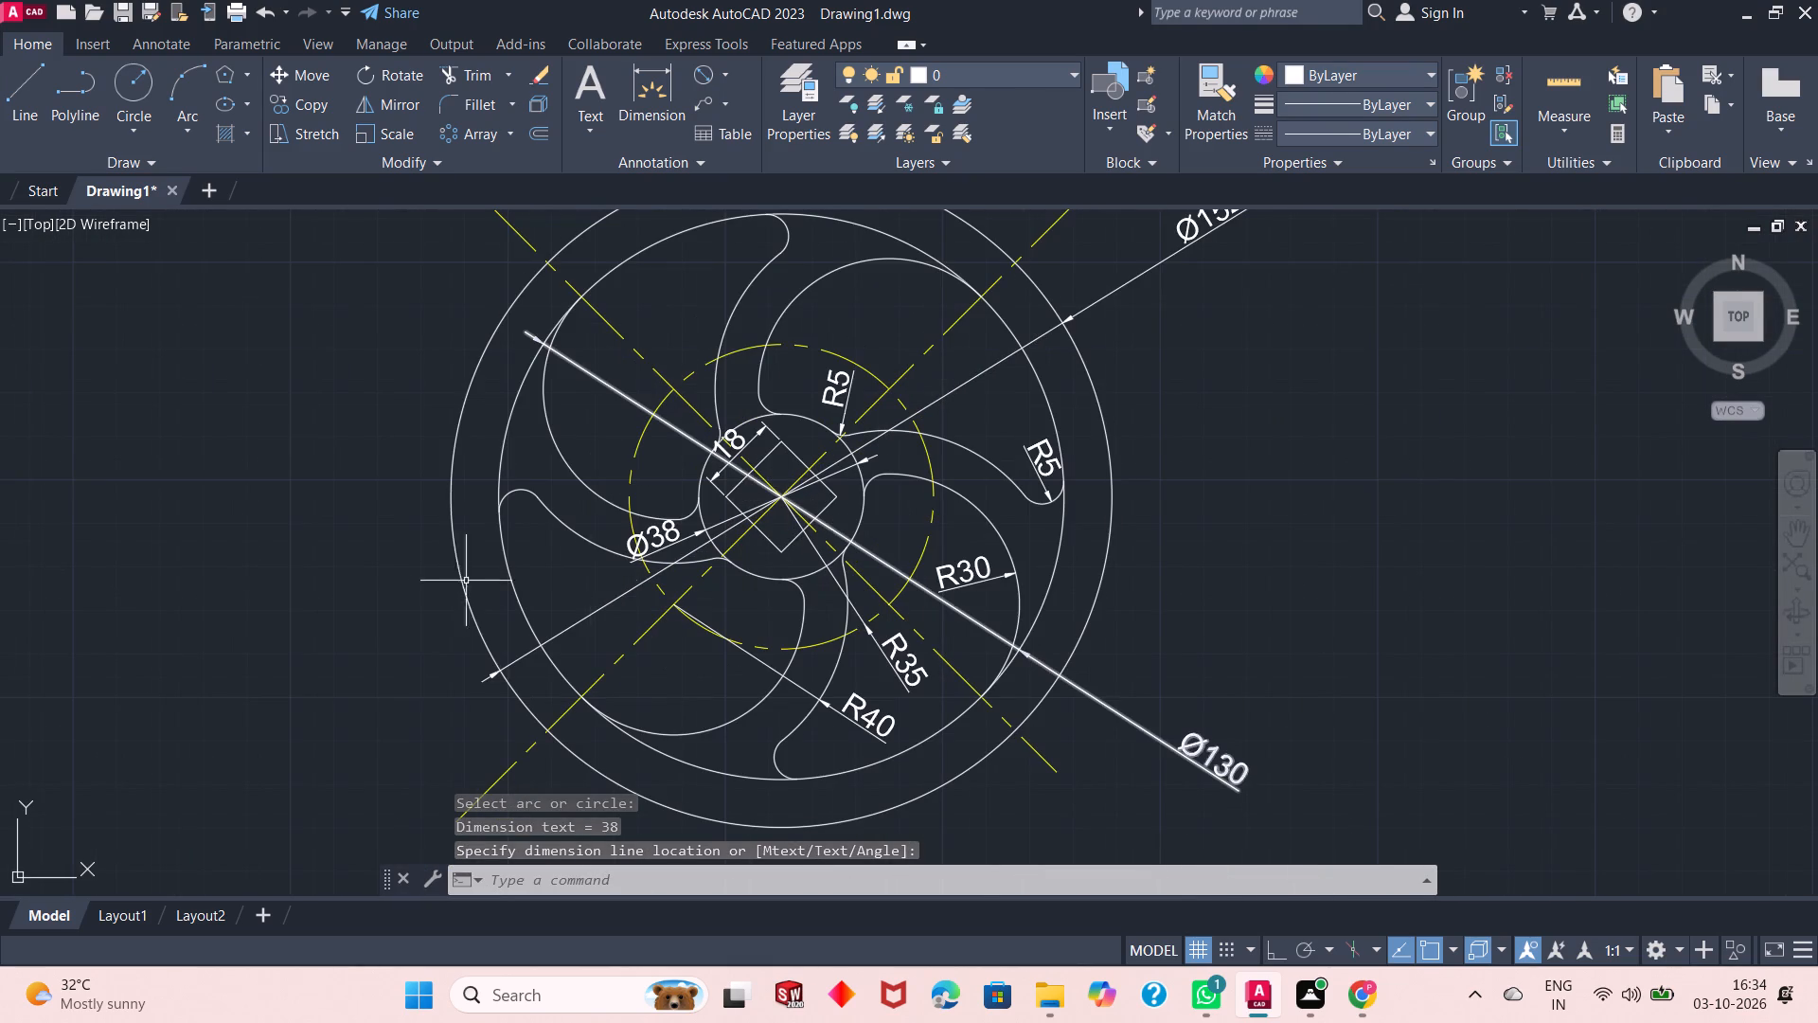
{"action": "scroll", "coordinate": [795, 491], "scroll_direction": "up", "scroll_amount": 1}
{"action": "scroll", "coordinate": [793, 492], "scroll_direction": "down", "scroll_amount": 1}
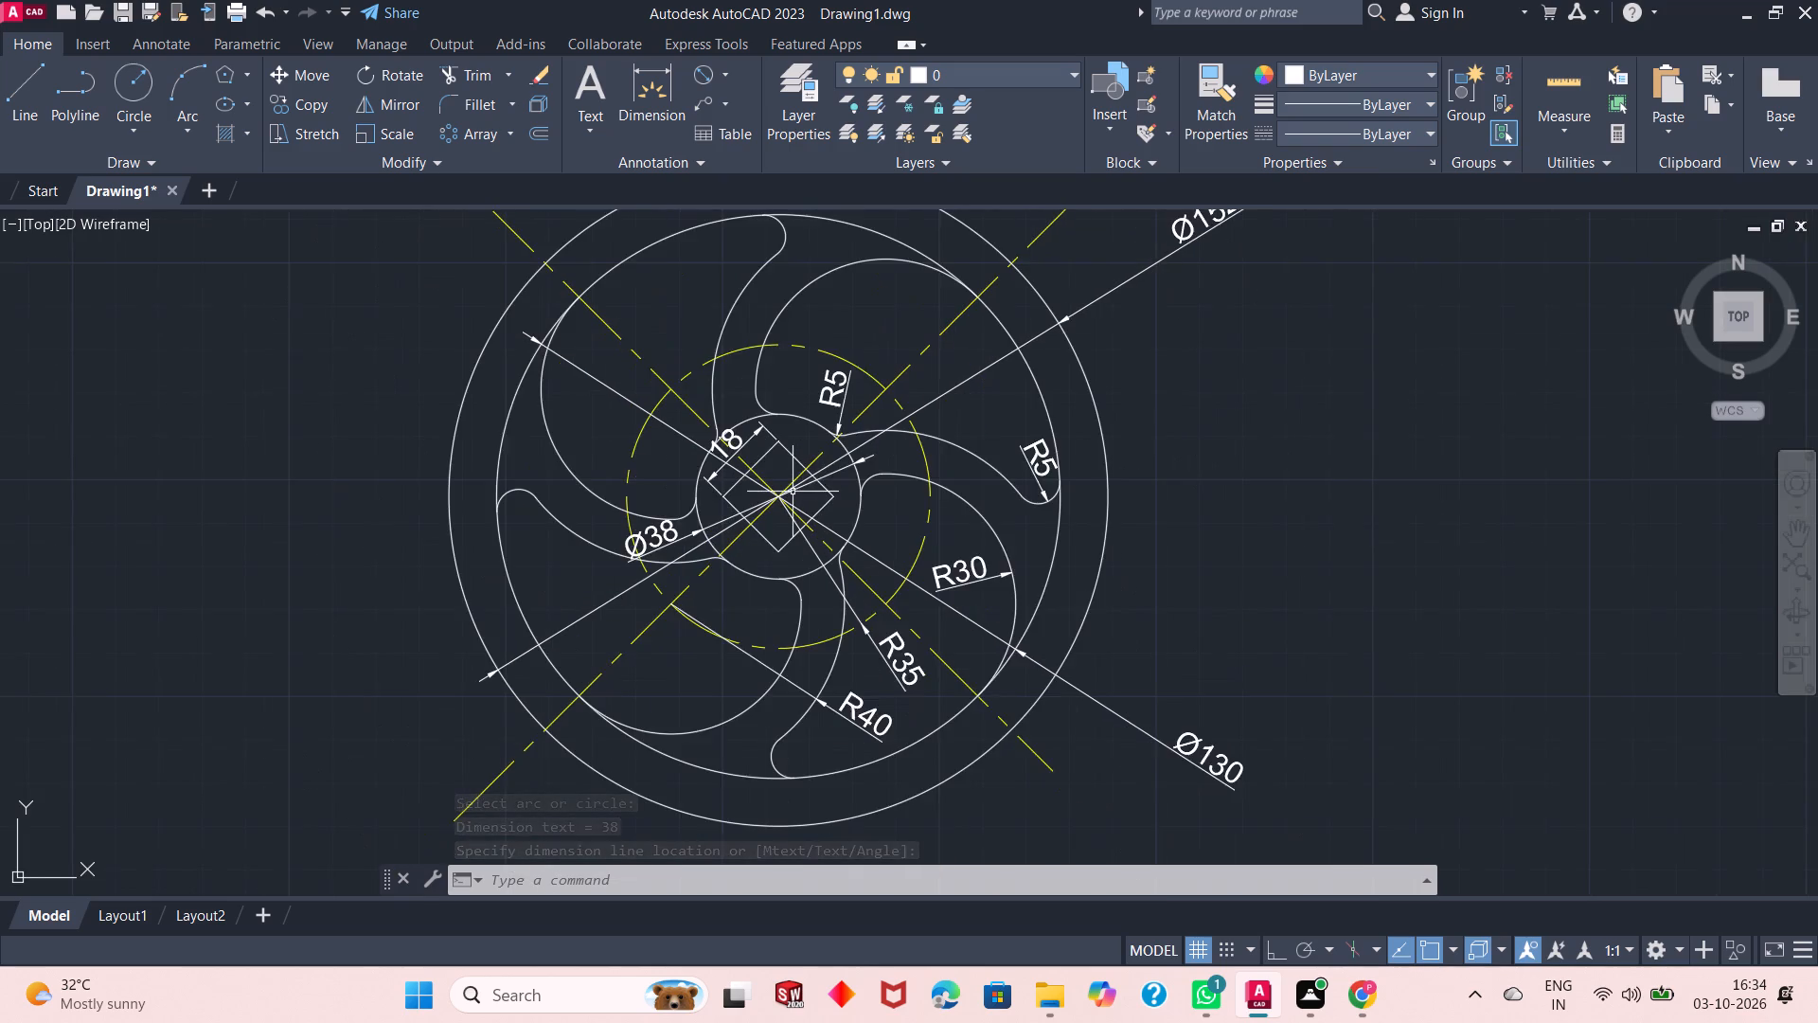
{"action": "scroll", "coordinate": [793, 492], "scroll_direction": "down", "scroll_amount": 1}
{"action": "scroll", "coordinate": [719, 468], "scroll_direction": "up", "scroll_amount": 2}
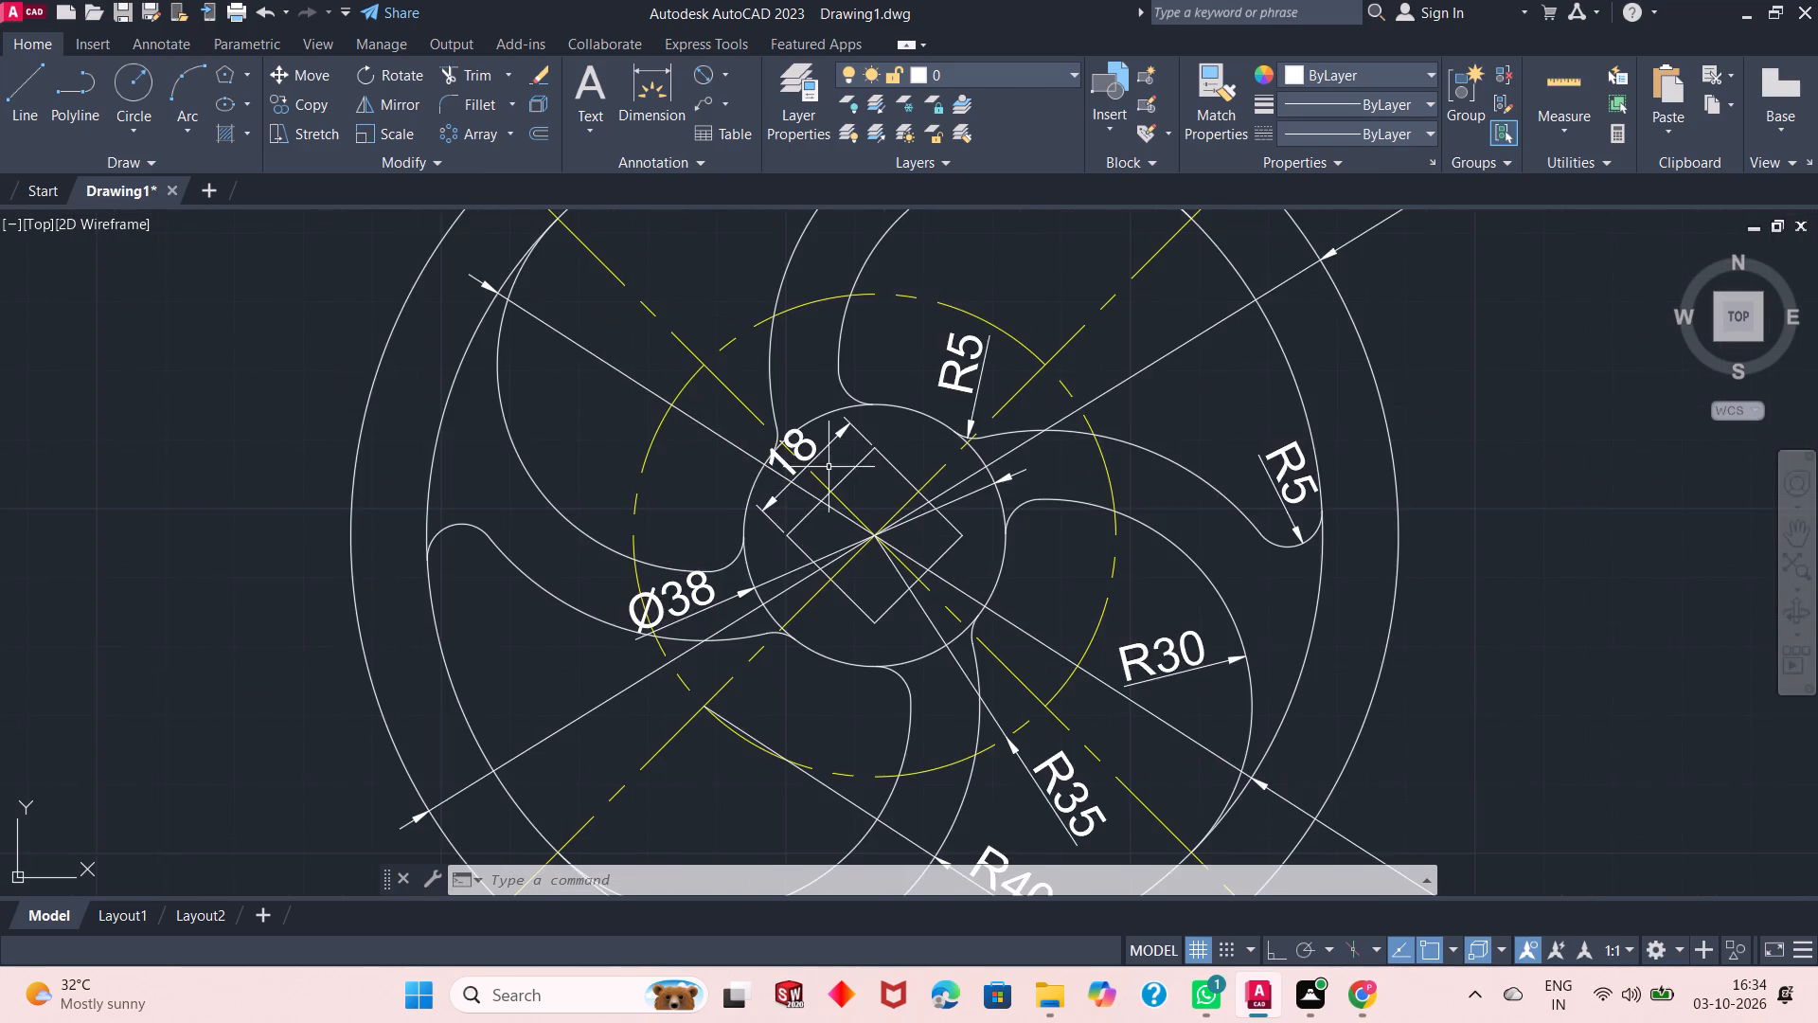
{"action": "scroll", "coordinate": [869, 481], "scroll_direction": "down", "scroll_amount": 1}
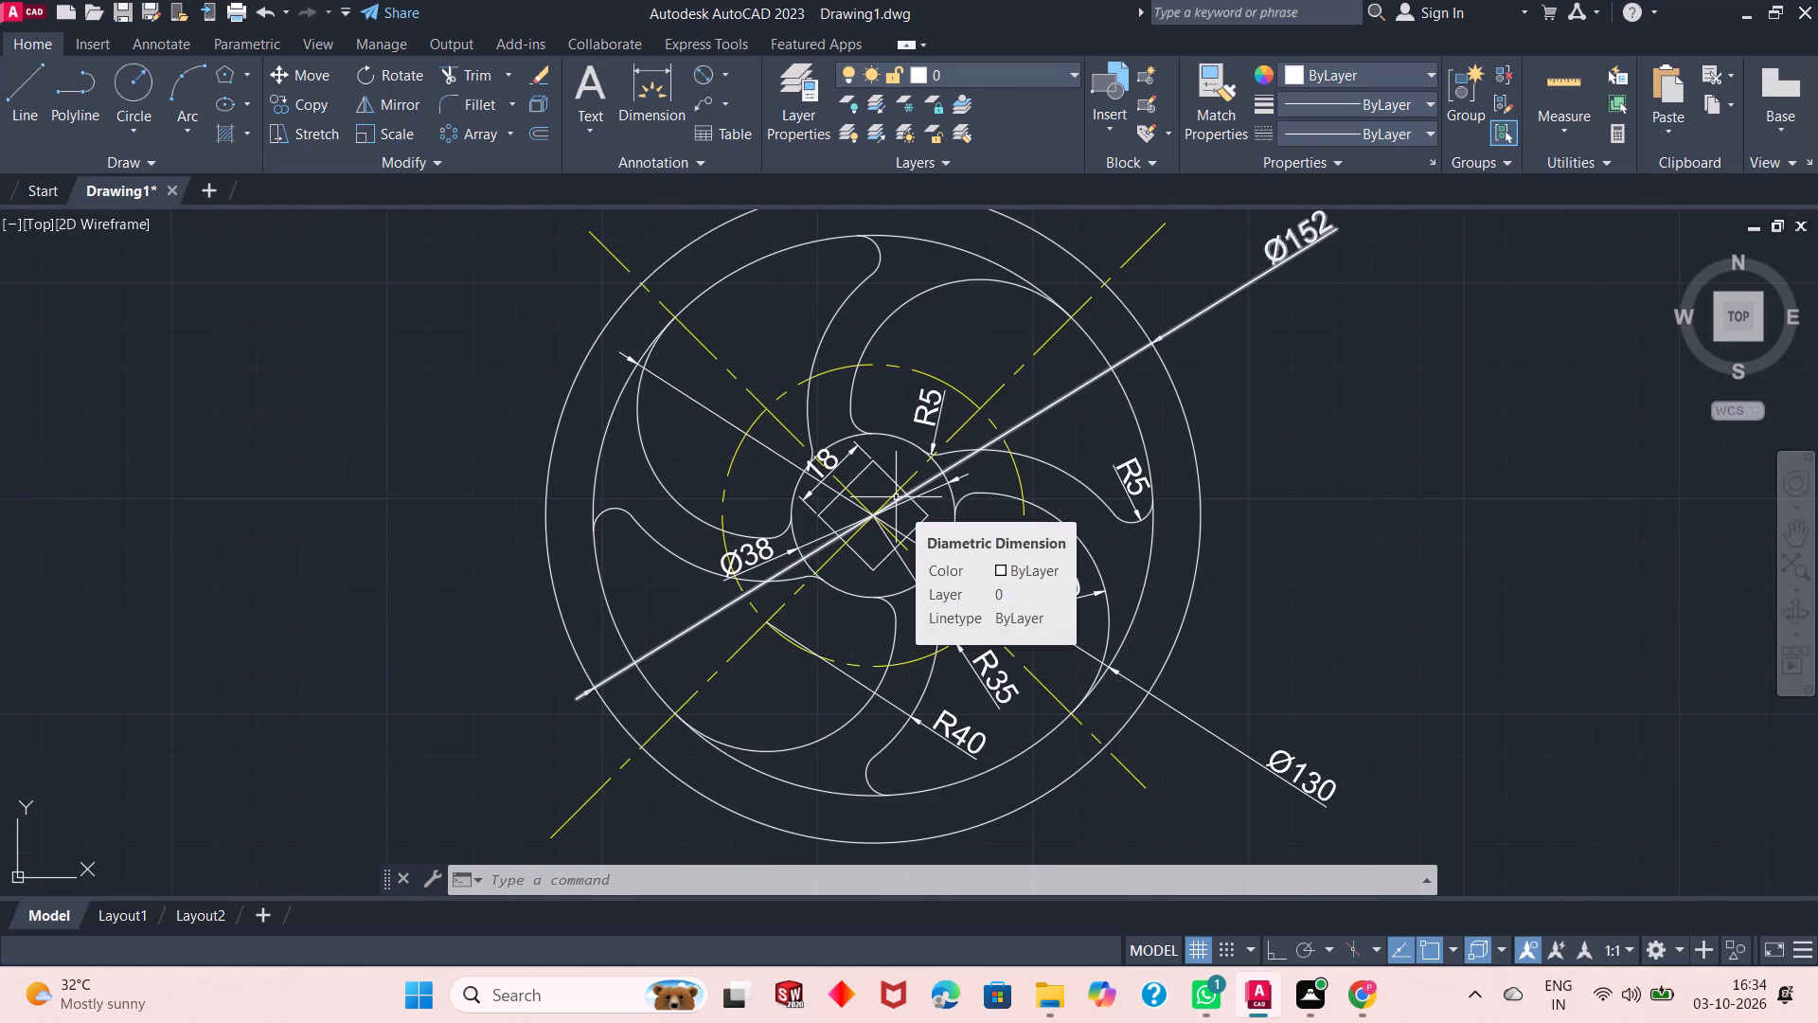
{"action": "scroll", "coordinate": [881, 520], "scroll_direction": "down", "scroll_amount": 1}
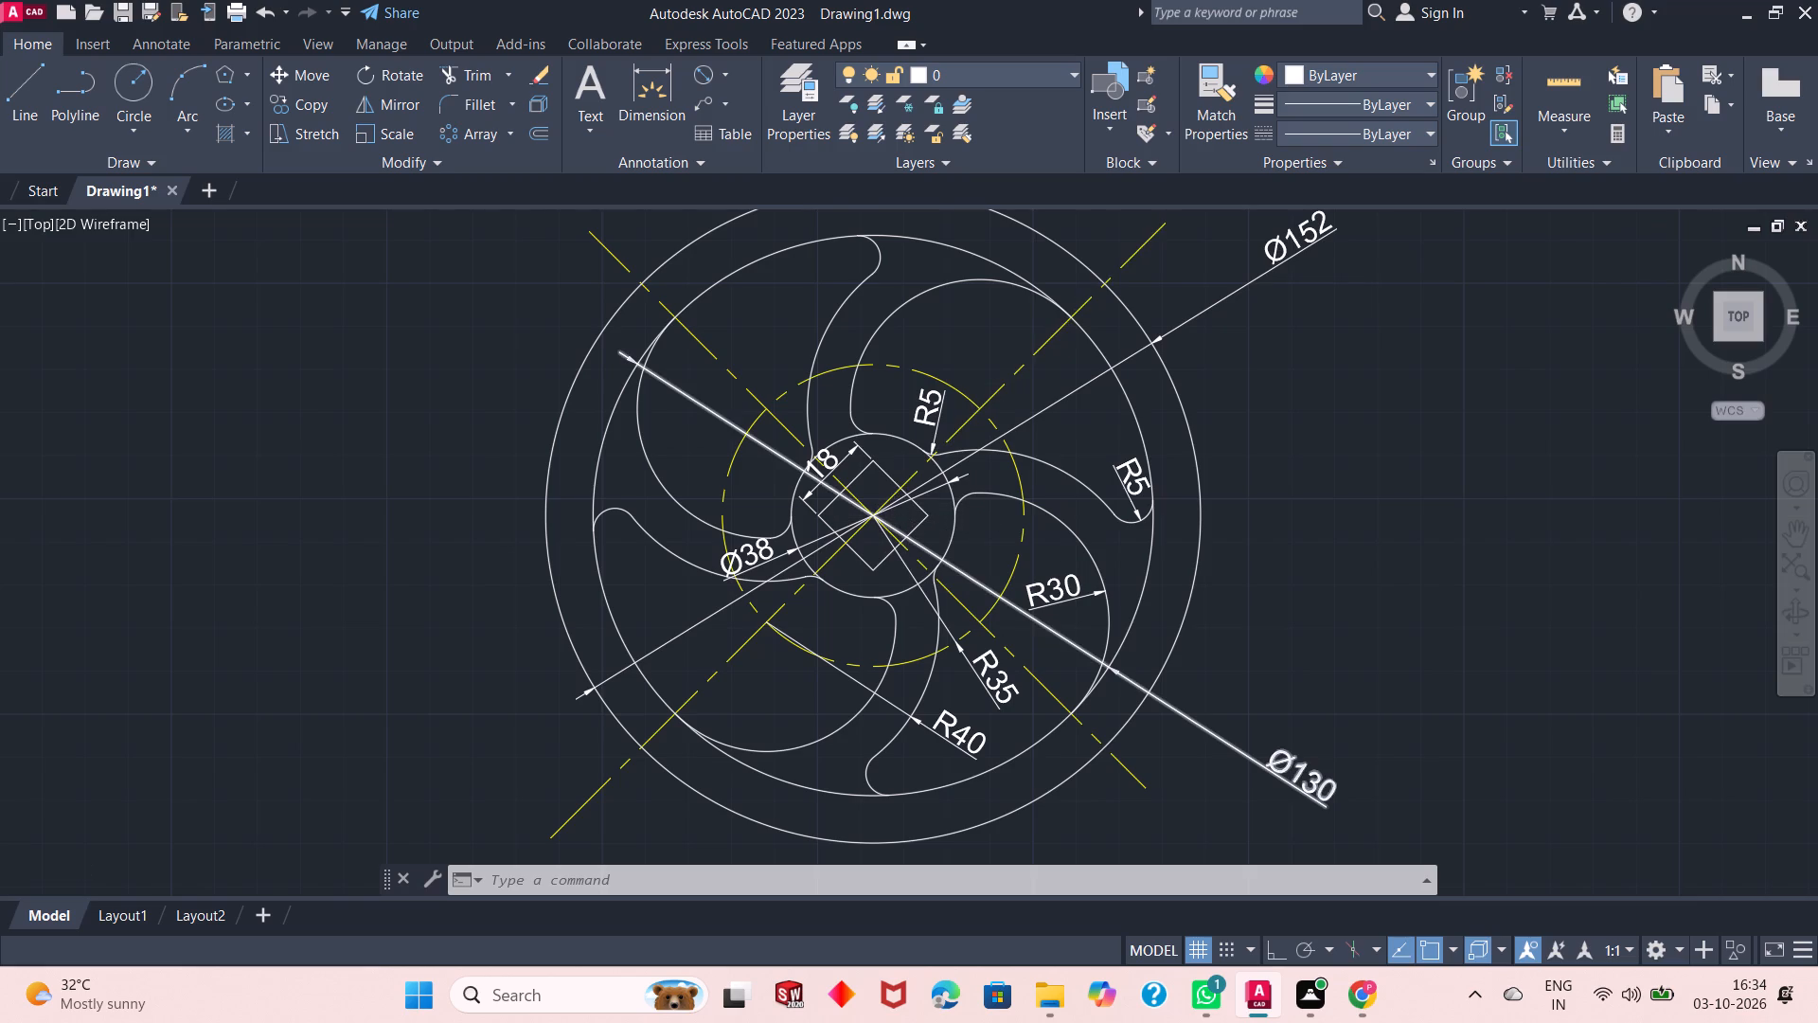
{"action": "scroll", "coordinate": [886, 510], "scroll_direction": "up", "scroll_amount": 1}
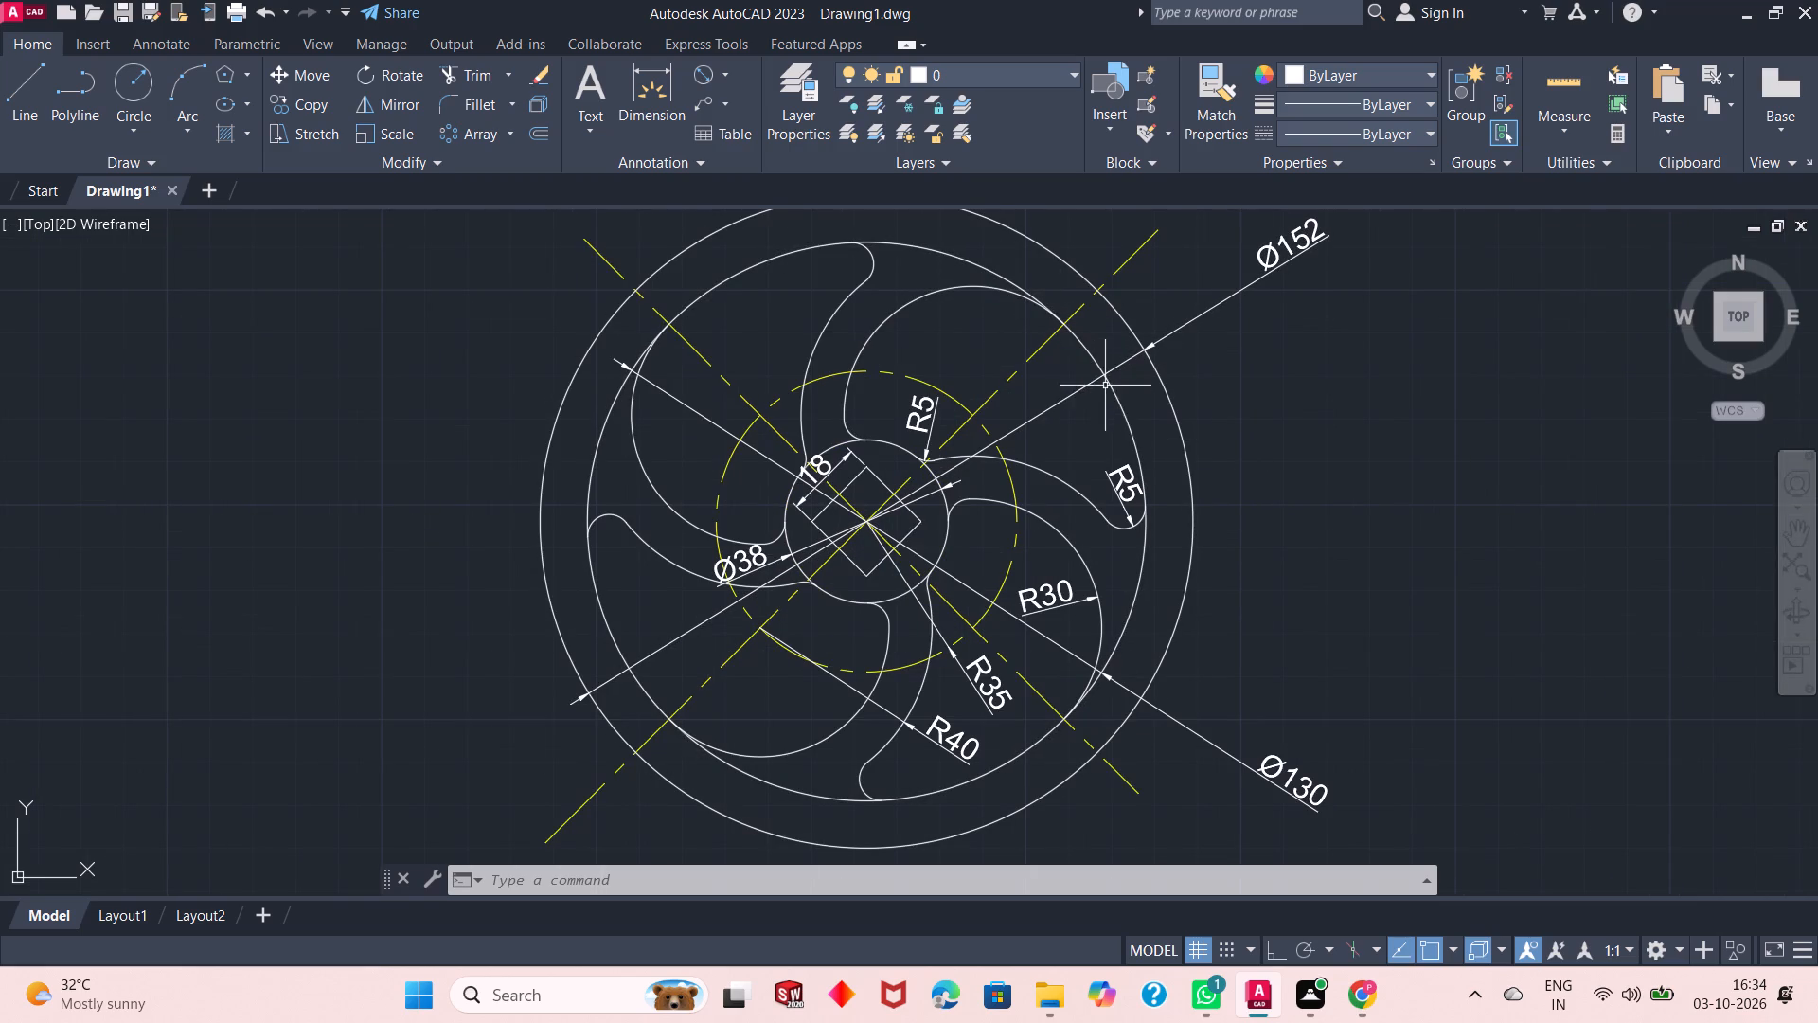
{"action": "scroll", "coordinate": [865, 493], "scroll_direction": "down", "scroll_amount": 1}
{"action": "scroll", "coordinate": [865, 493], "scroll_direction": "up", "scroll_amount": 4}
{"action": "scroll", "coordinate": [878, 569], "scroll_direction": "down", "scroll_amount": 1}
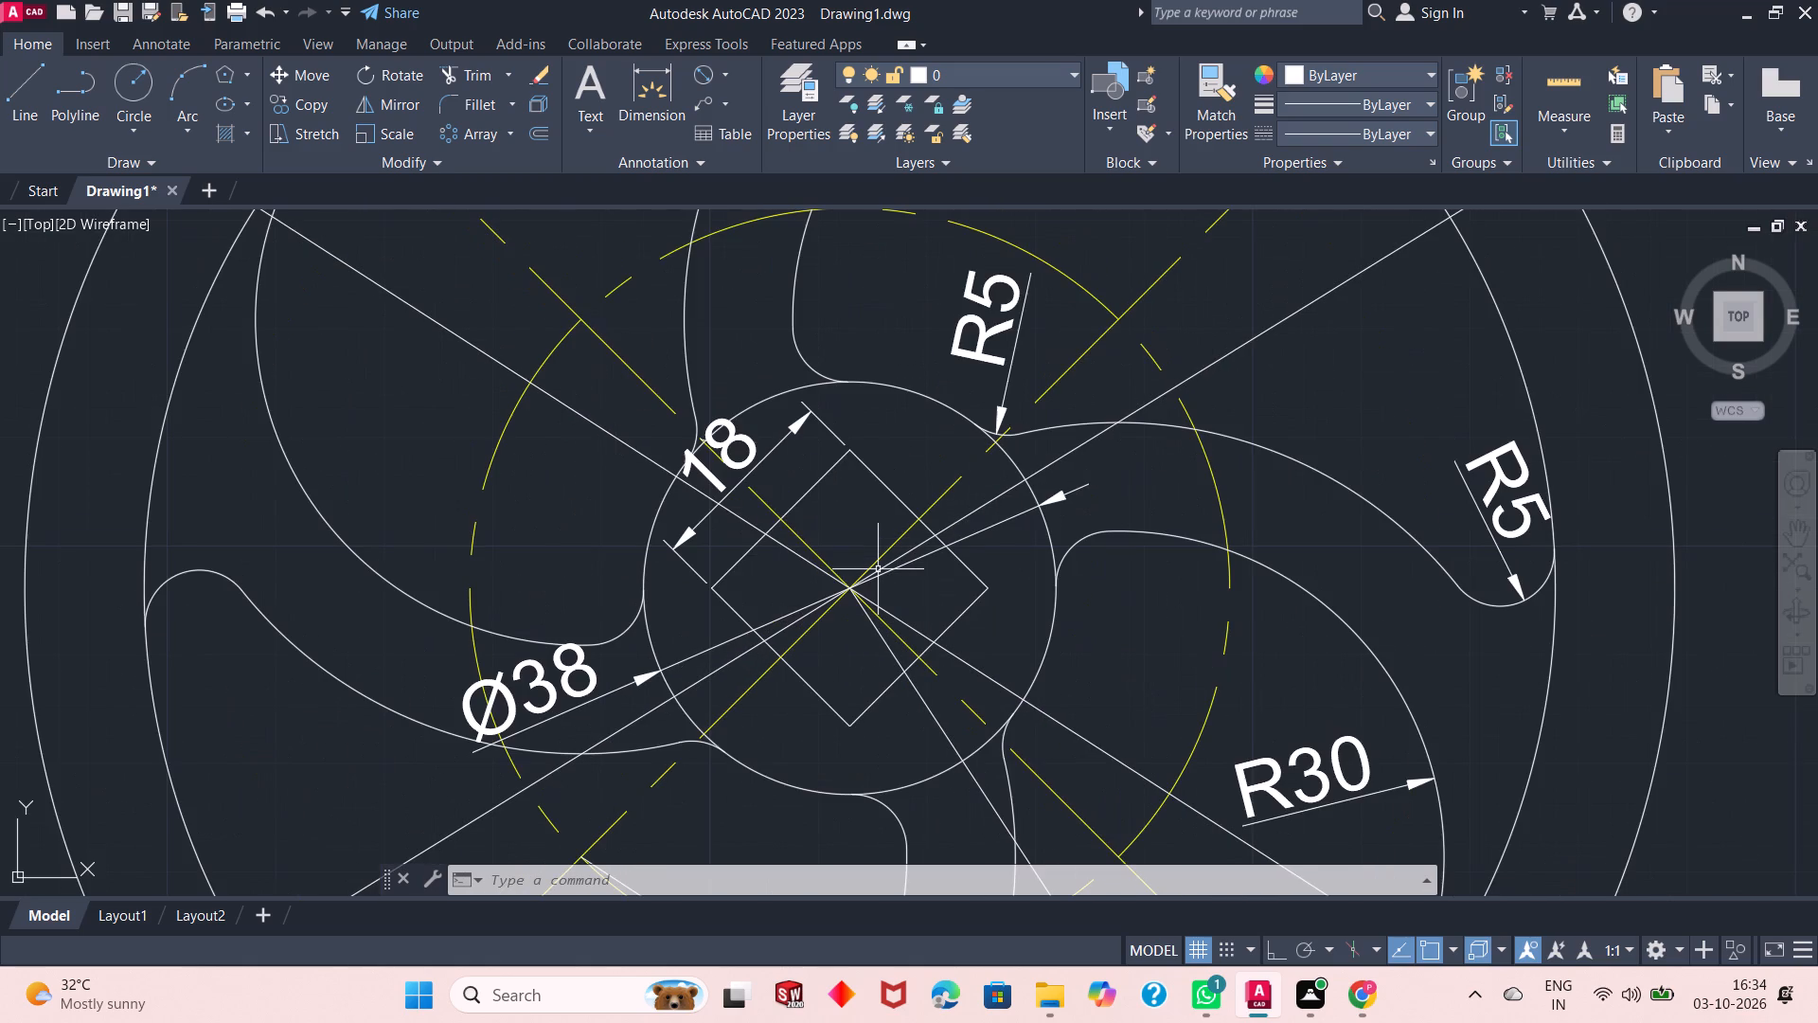
{"action": "scroll", "coordinate": [878, 569], "scroll_direction": "down", "scroll_amount": 2}
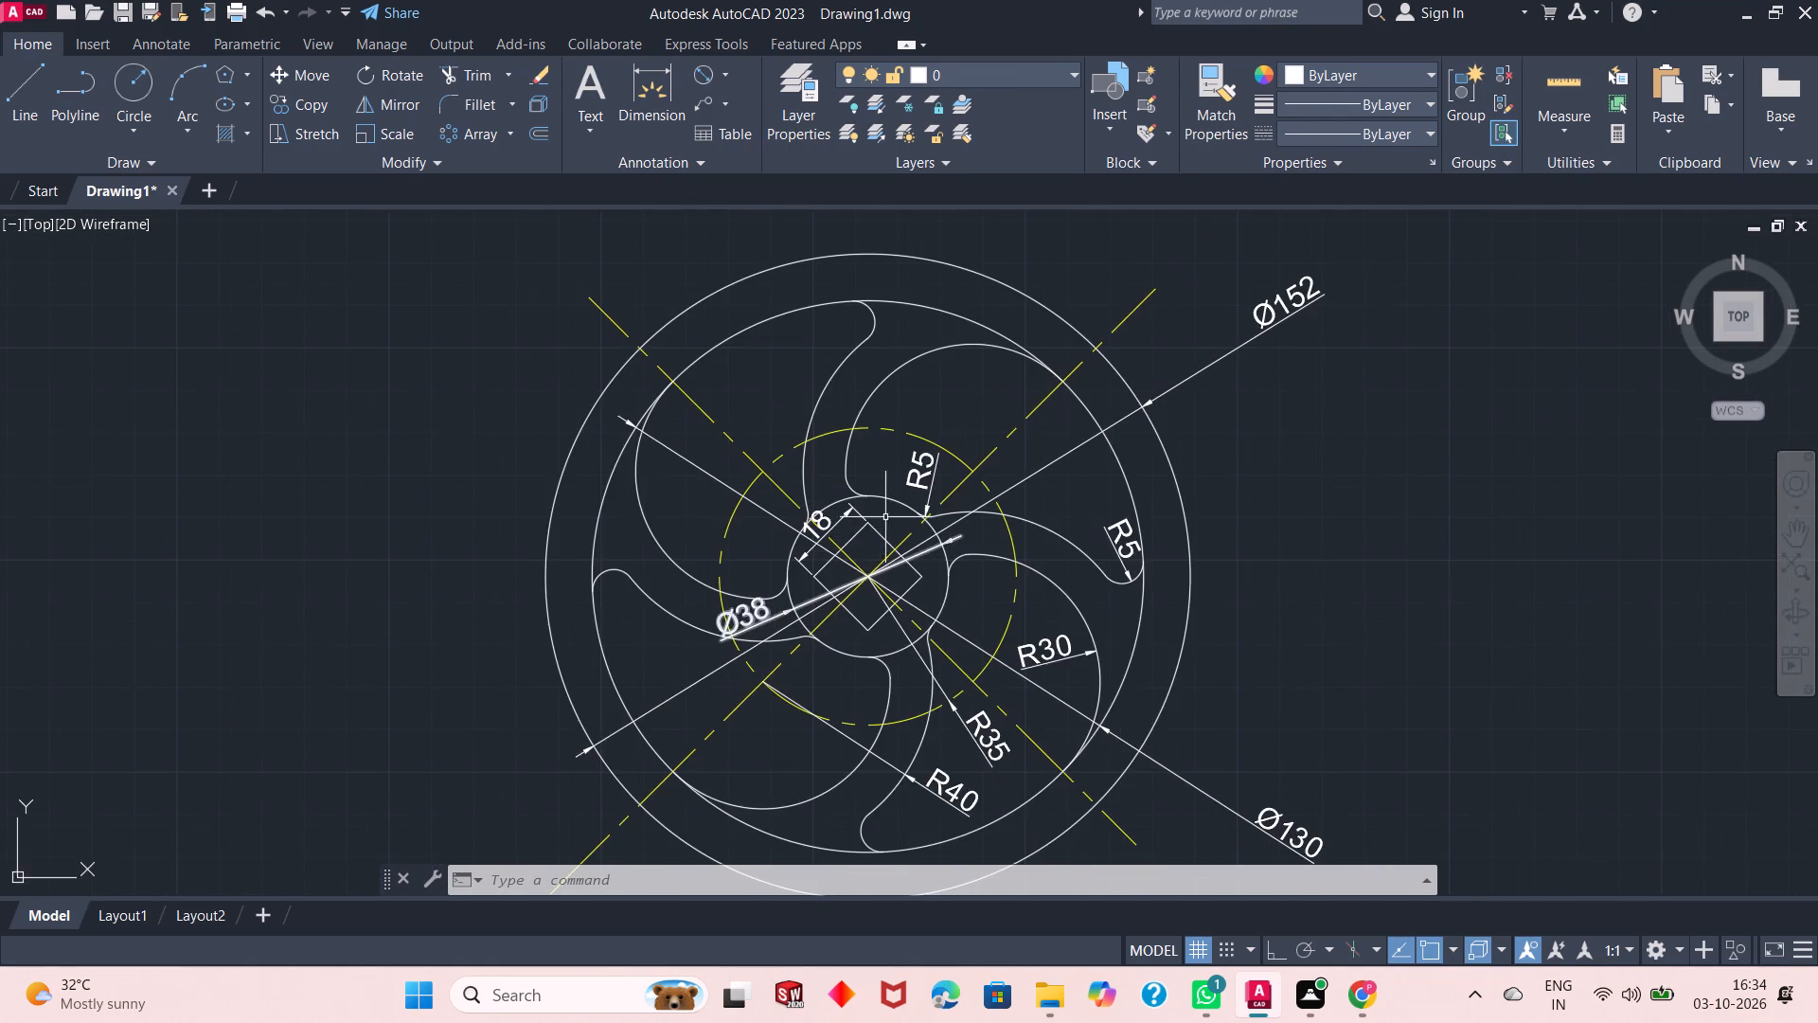
{"action": "scroll", "coordinate": [885, 507], "scroll_direction": "down", "scroll_amount": 1}
{"action": "scroll", "coordinate": [911, 582], "scroll_direction": "up", "scroll_amount": 1}
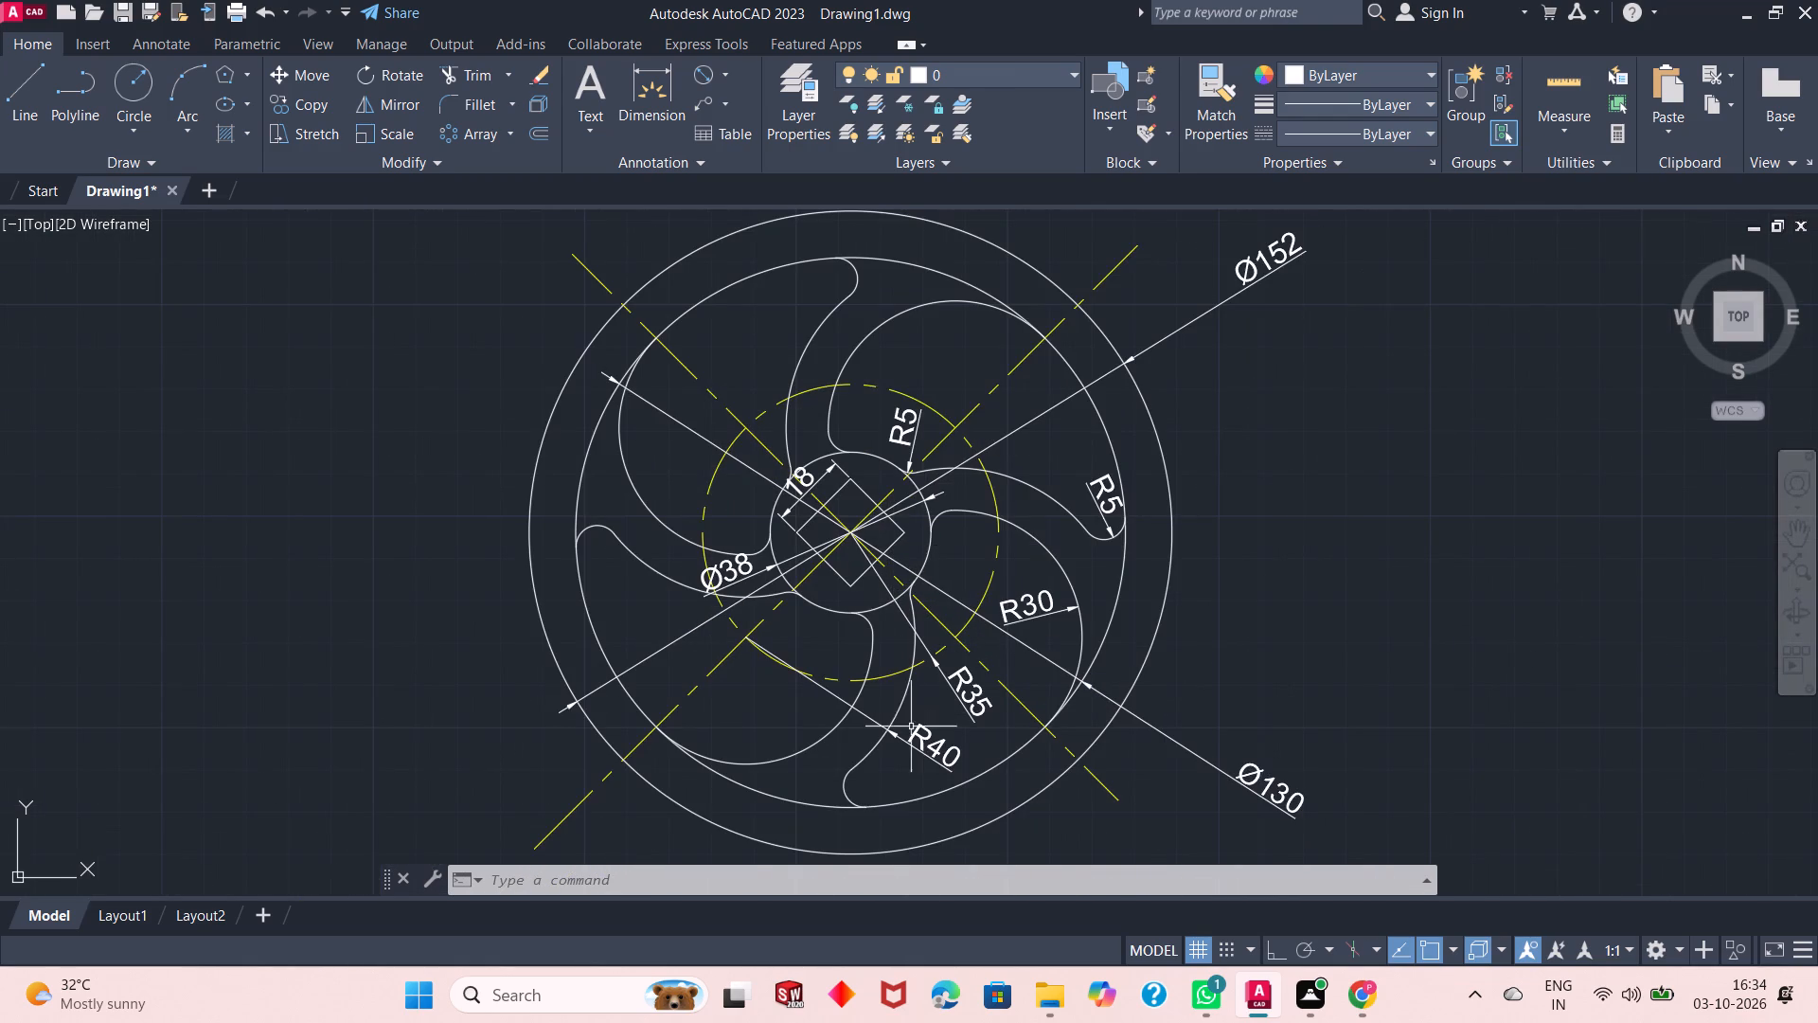
{"action": "scroll", "coordinate": [861, 520], "scroll_direction": "down", "scroll_amount": 1}
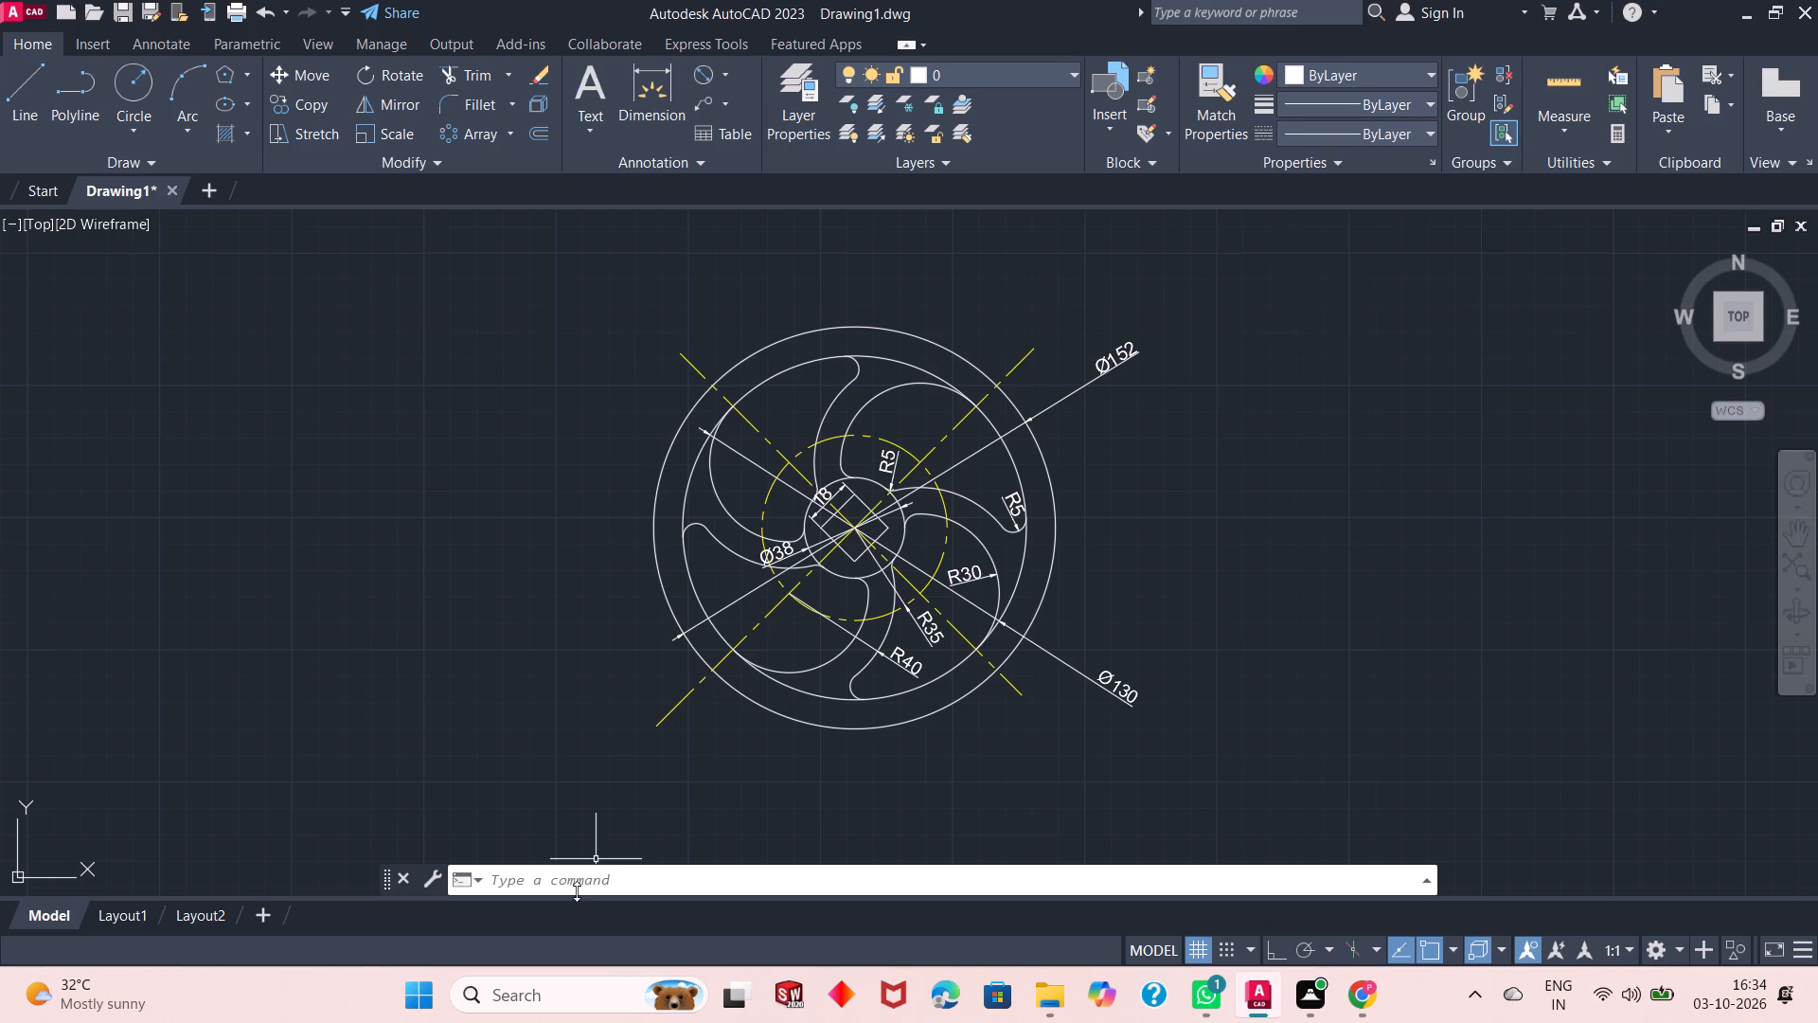
Turn off command log file recording with the LOGFILEOFF command.
{"action": "left_click", "coordinate": [578, 880]}
{"action": "type", "text": "log"}
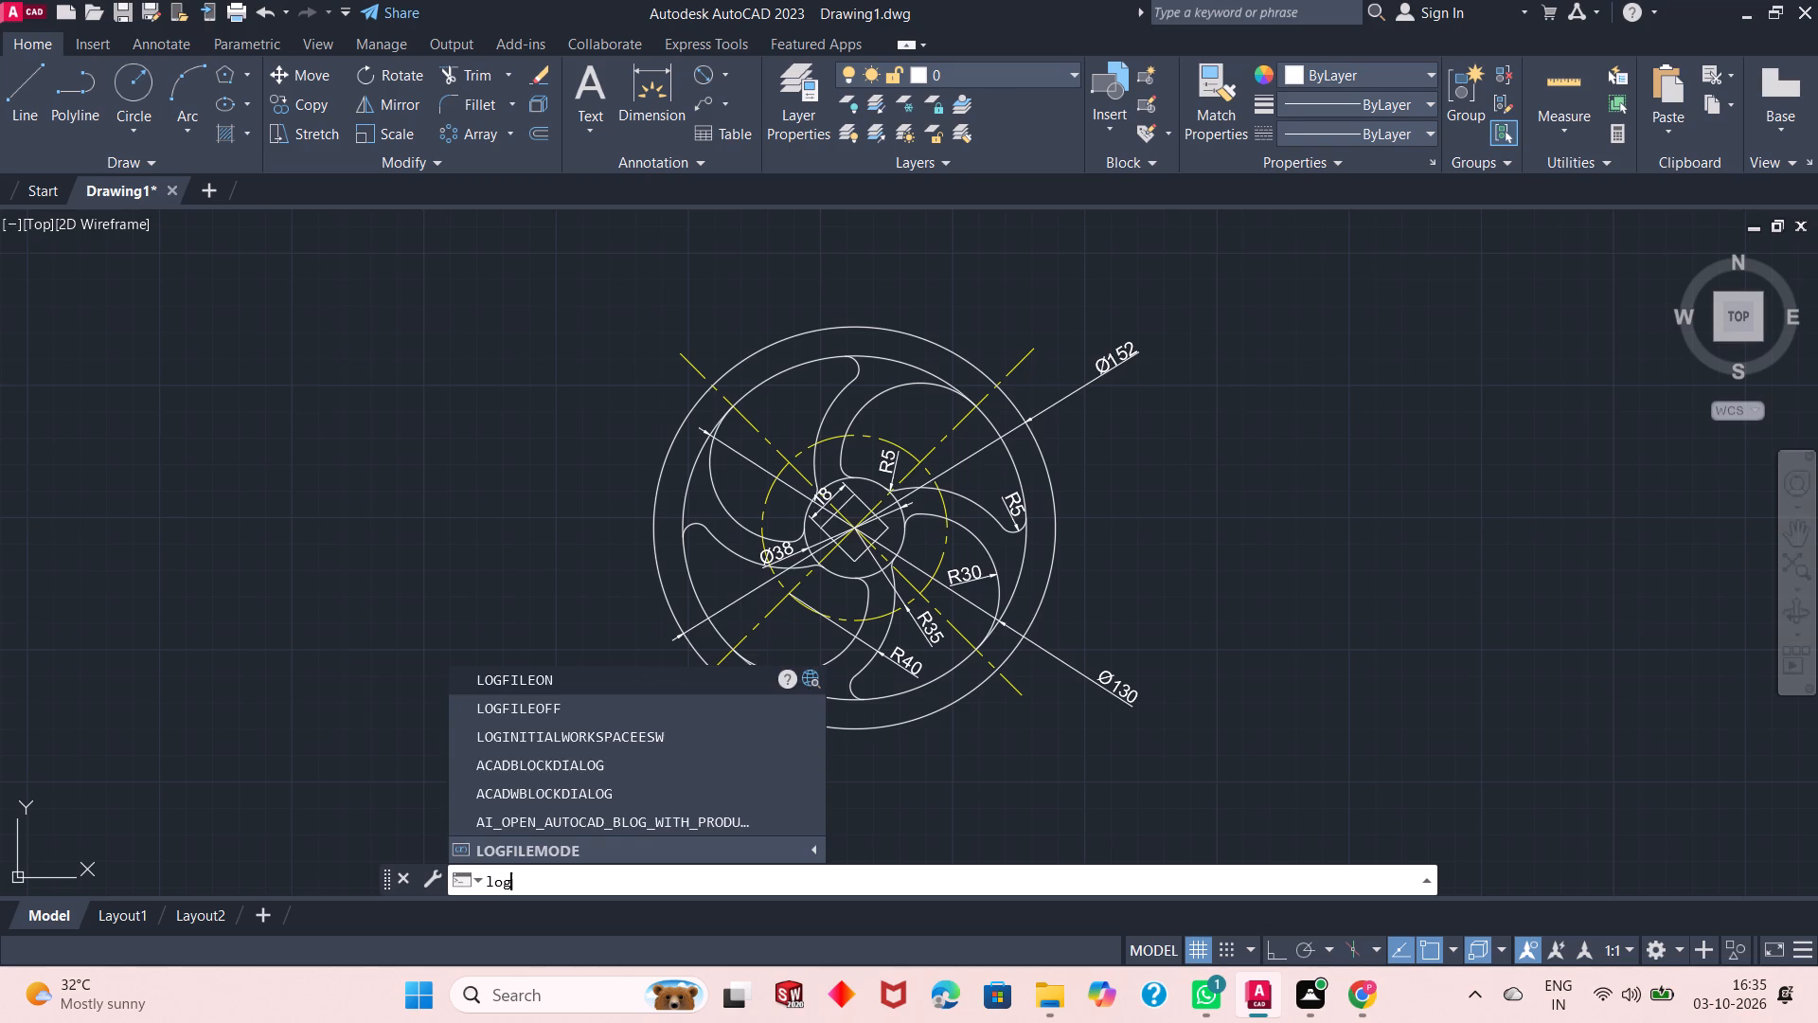
{"action": "left_click", "coordinate": [611, 706]}
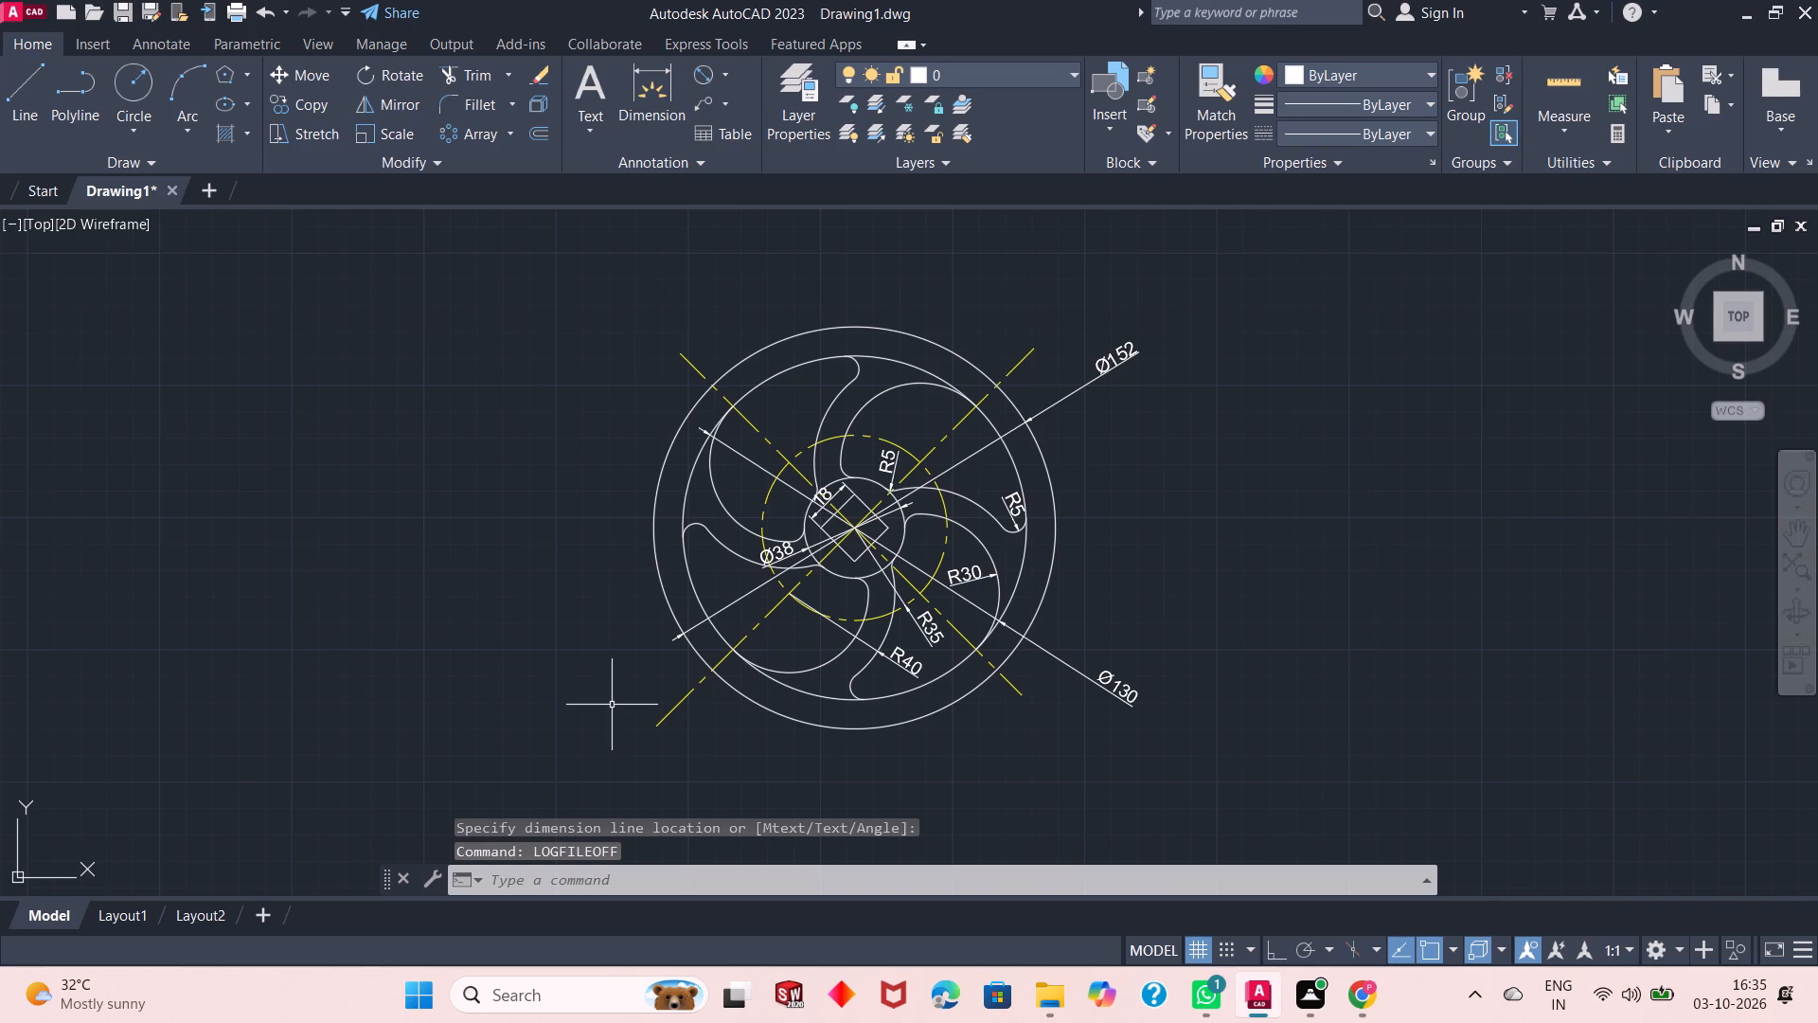
Save the drawing as "Centrifugal fan rotor" in the OneDrive folder, as an AutoCAD 2018 drawing.
{"action": "key", "text": "ctrl+s"}
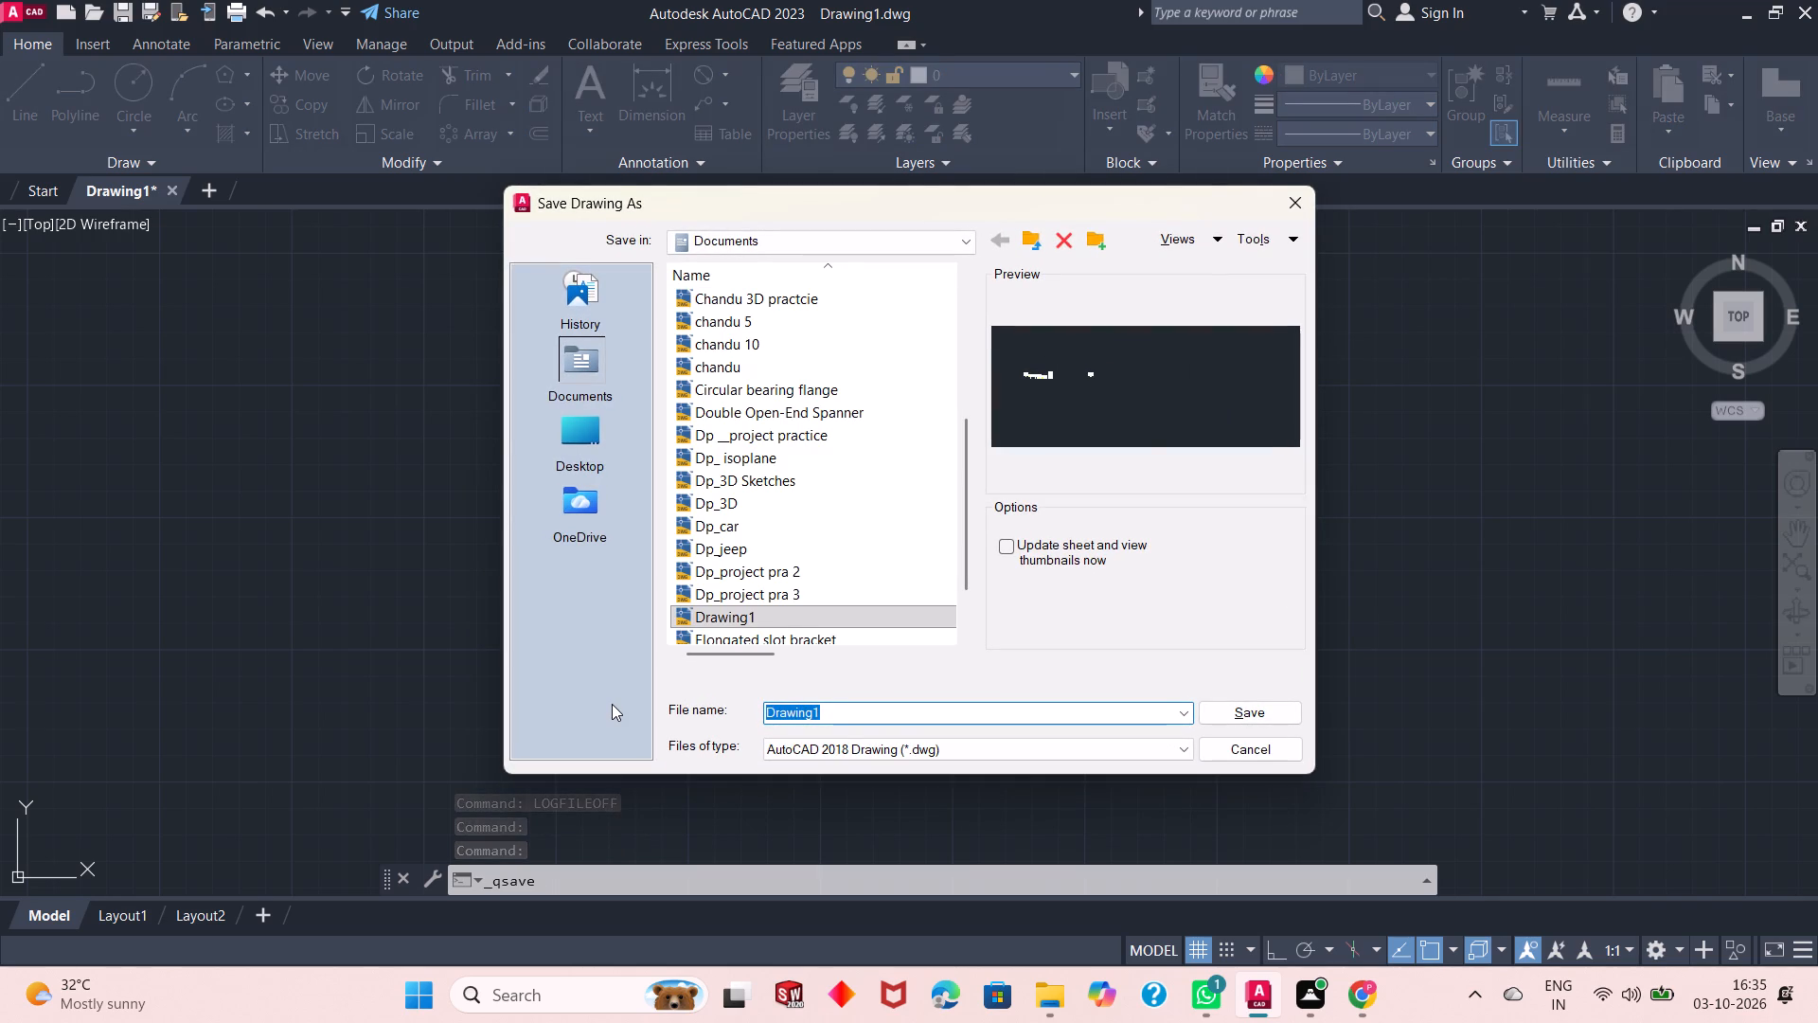
{"action": "type", "text": "Centrifugal"}
{"action": "key", "text": "space"}
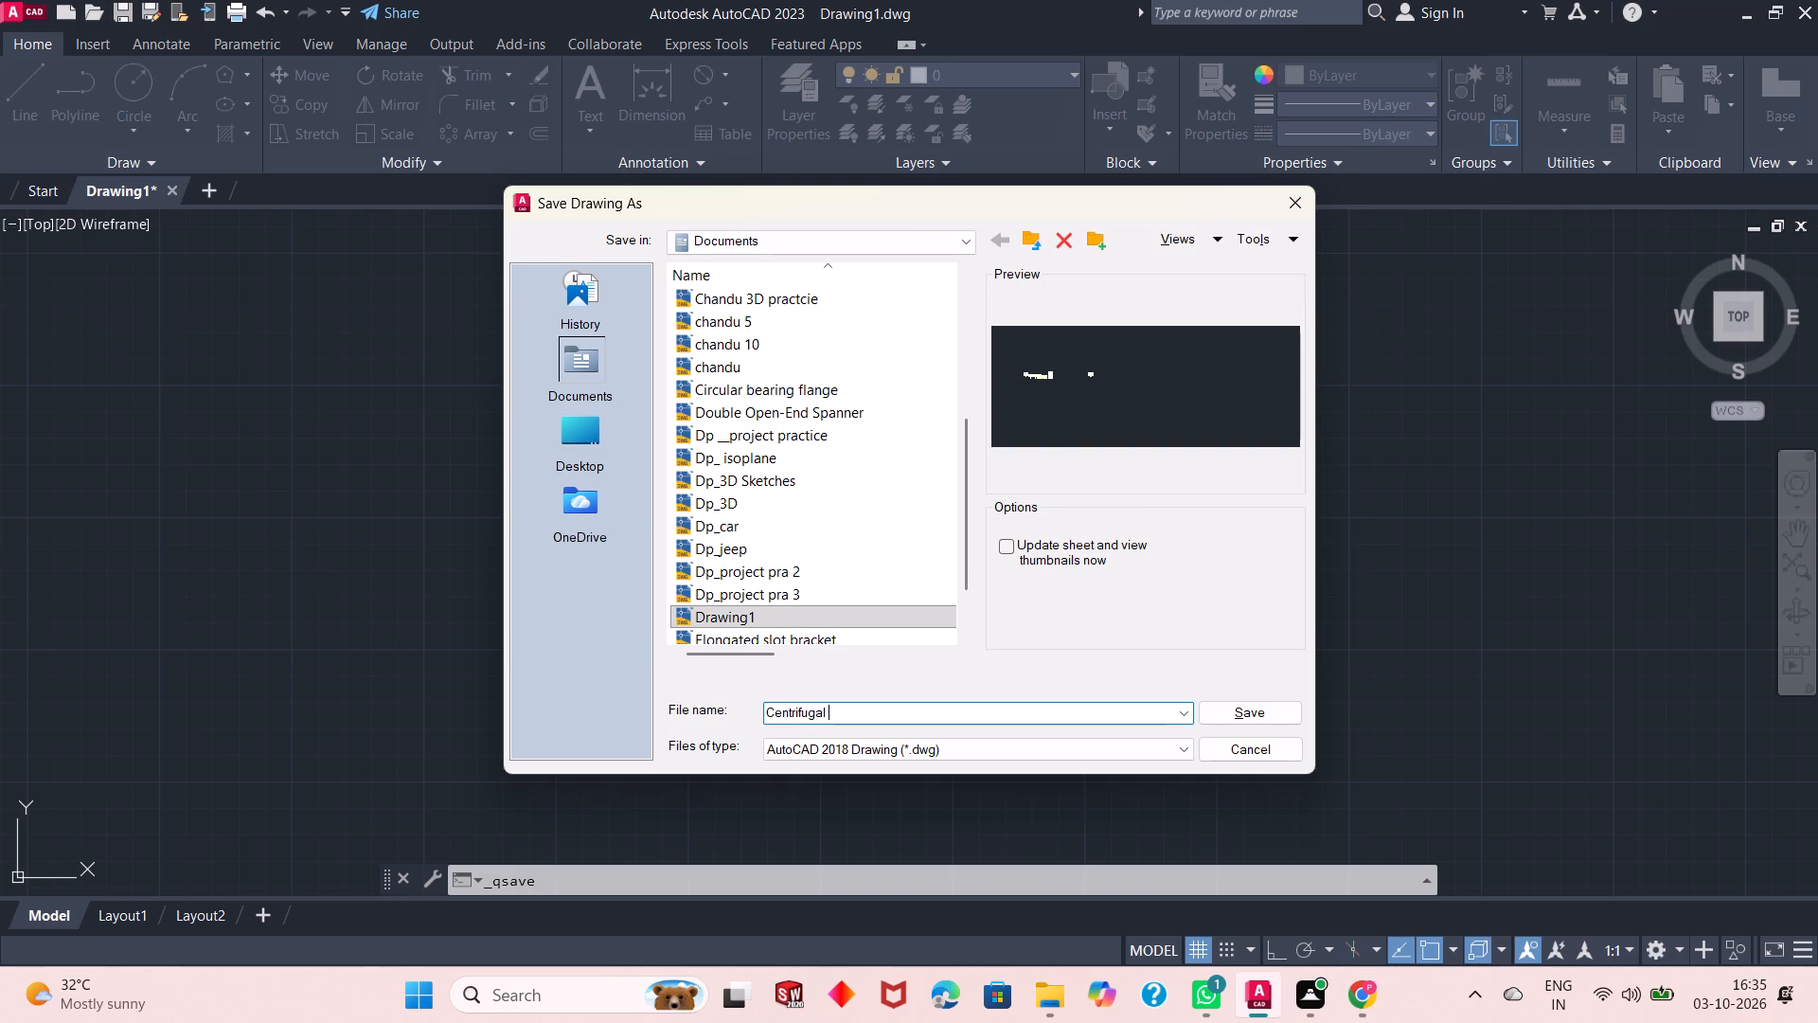
{"action": "type", "text": "fan"}
{"action": "key", "text": "space"}
{"action": "type", "text": "ror"}
{"action": "key", "text": "BackSpace"}
{"action": "type", "text": "tor"}
{"action": "left_click", "coordinate": [584, 511]}
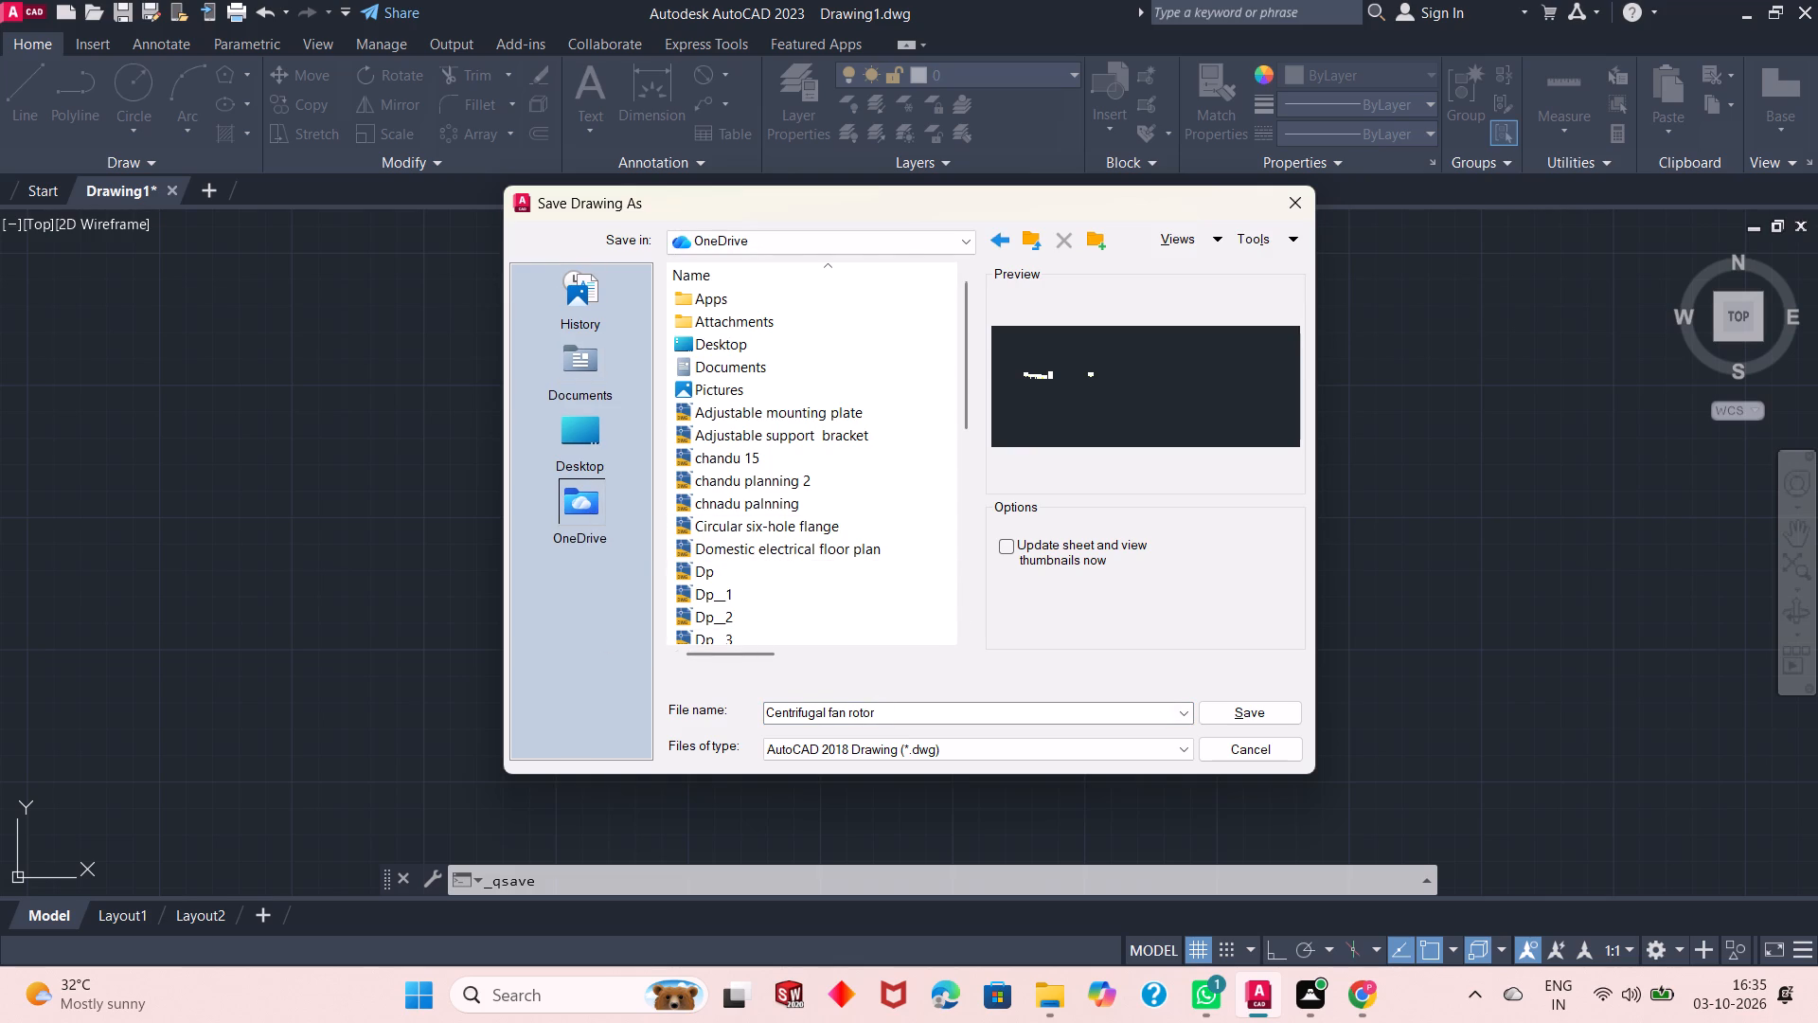
{"action": "left_click", "coordinate": [1231, 716]}
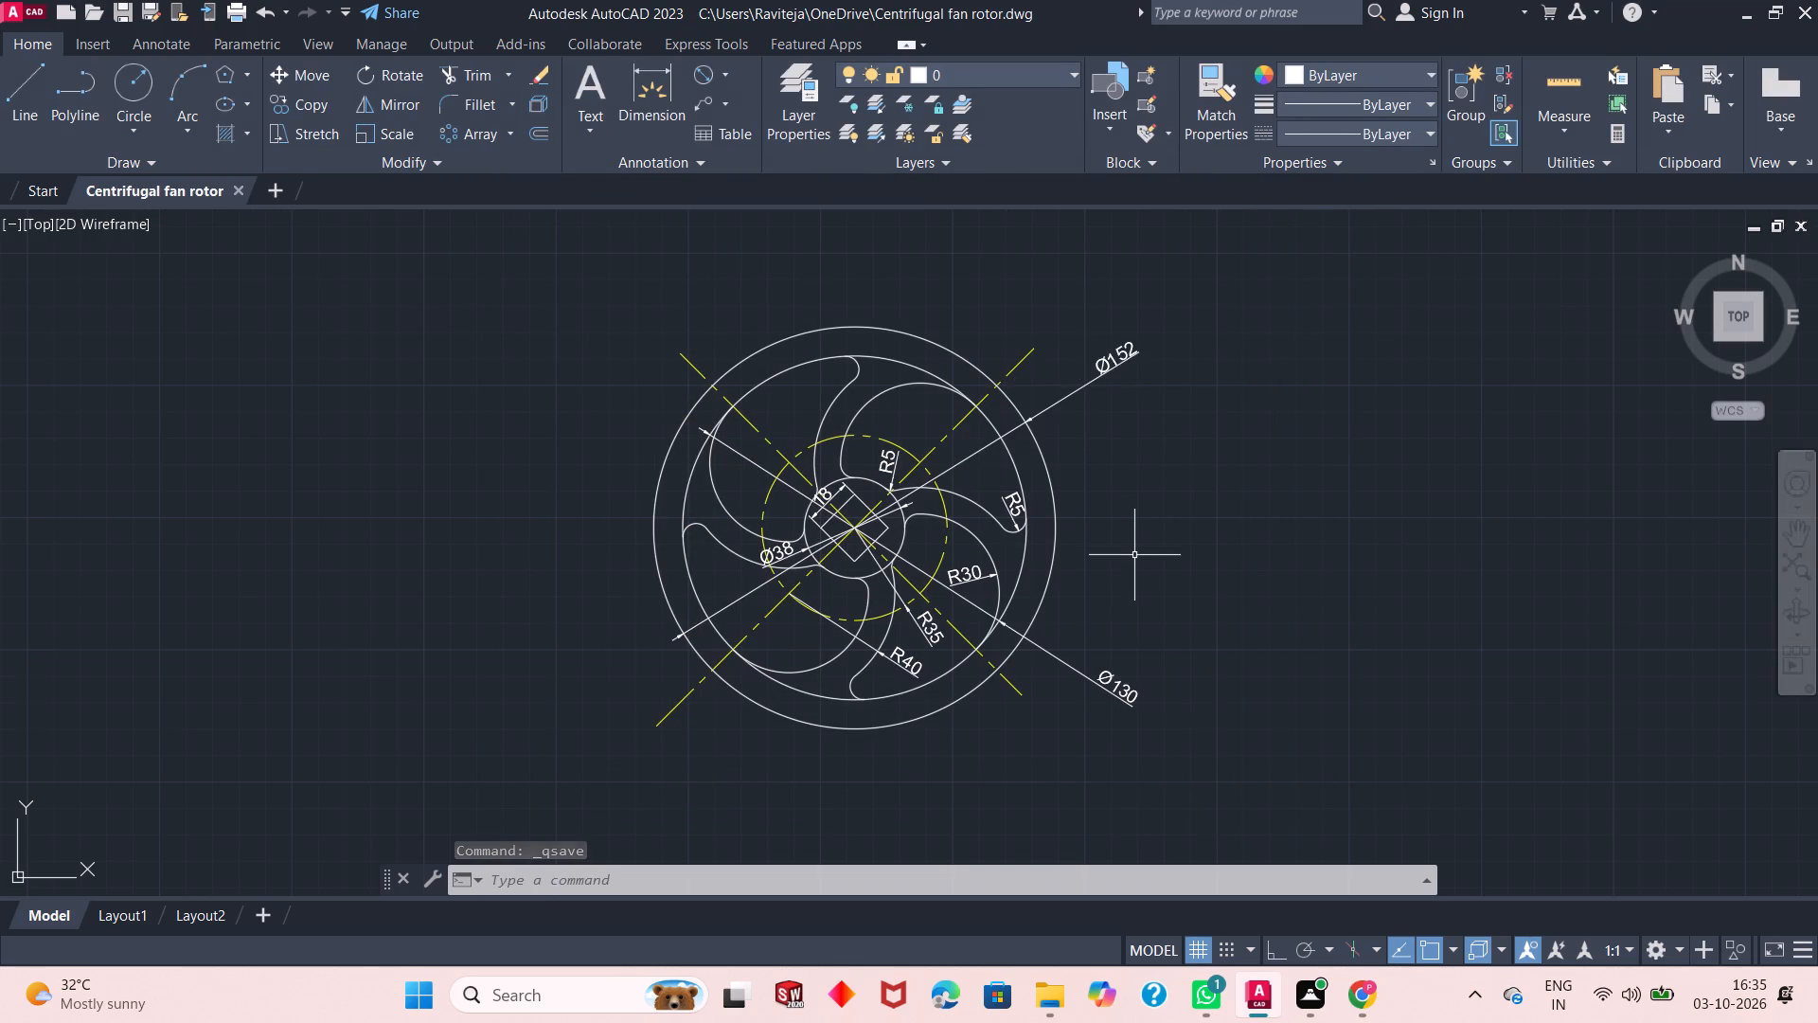
Set up a plot with the DWG To PDF.pc3 plotter, ISO expand A4 (297.00 x 210.00 MM) paper, landscape orientation and a centred plot.
{"action": "type", "text": "plo"}
{"action": "key", "text": "Return"}
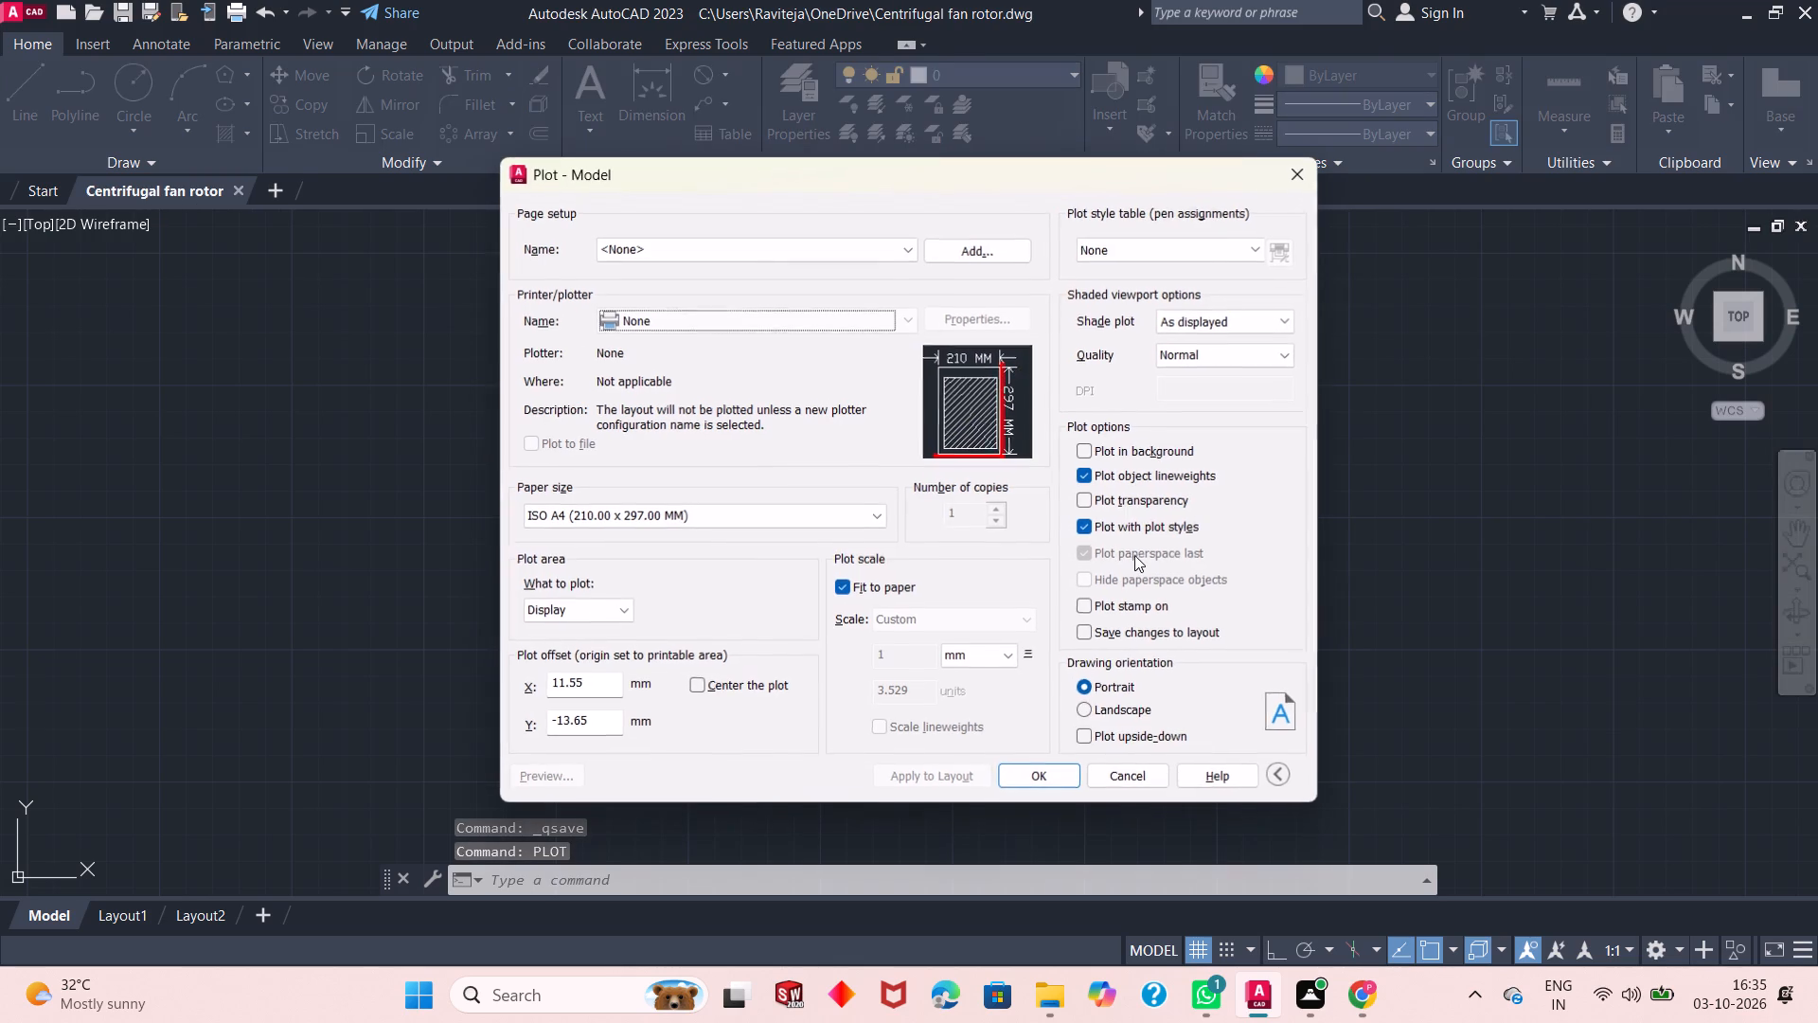
{"action": "left_click", "coordinate": [808, 330]}
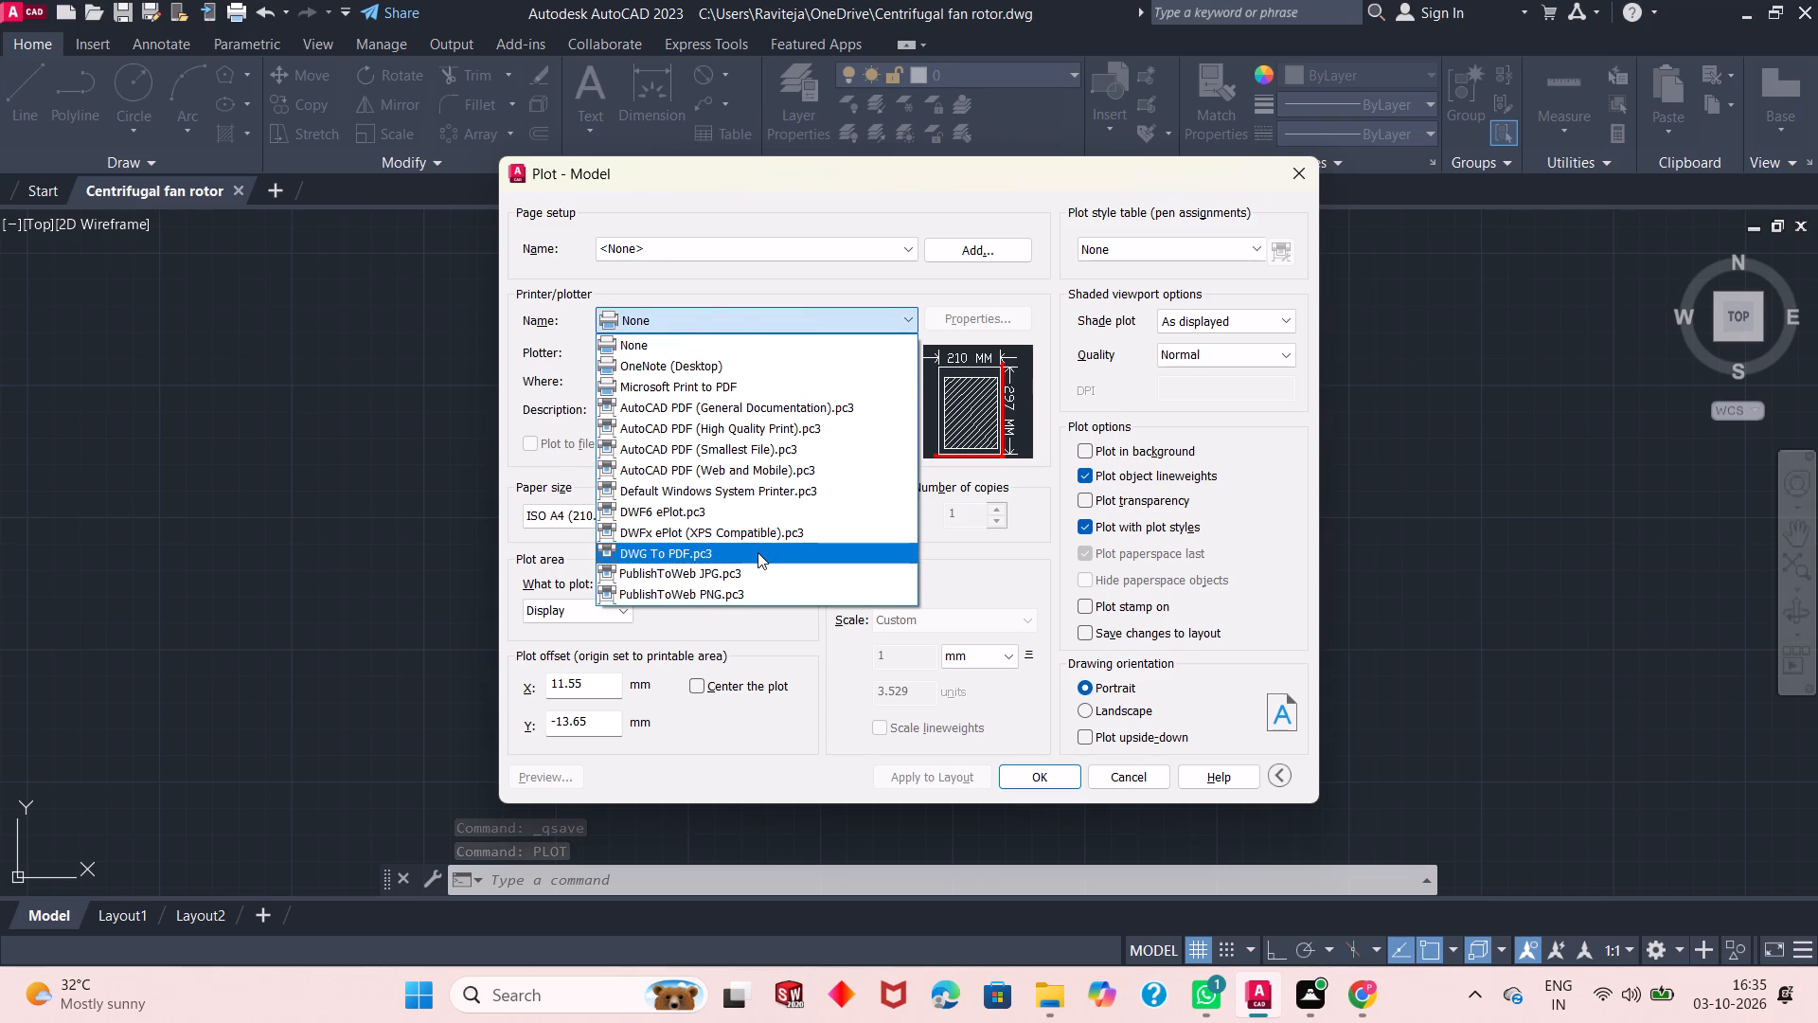
{"action": "left_click", "coordinate": [757, 552]}
{"action": "left_click", "coordinate": [673, 520]}
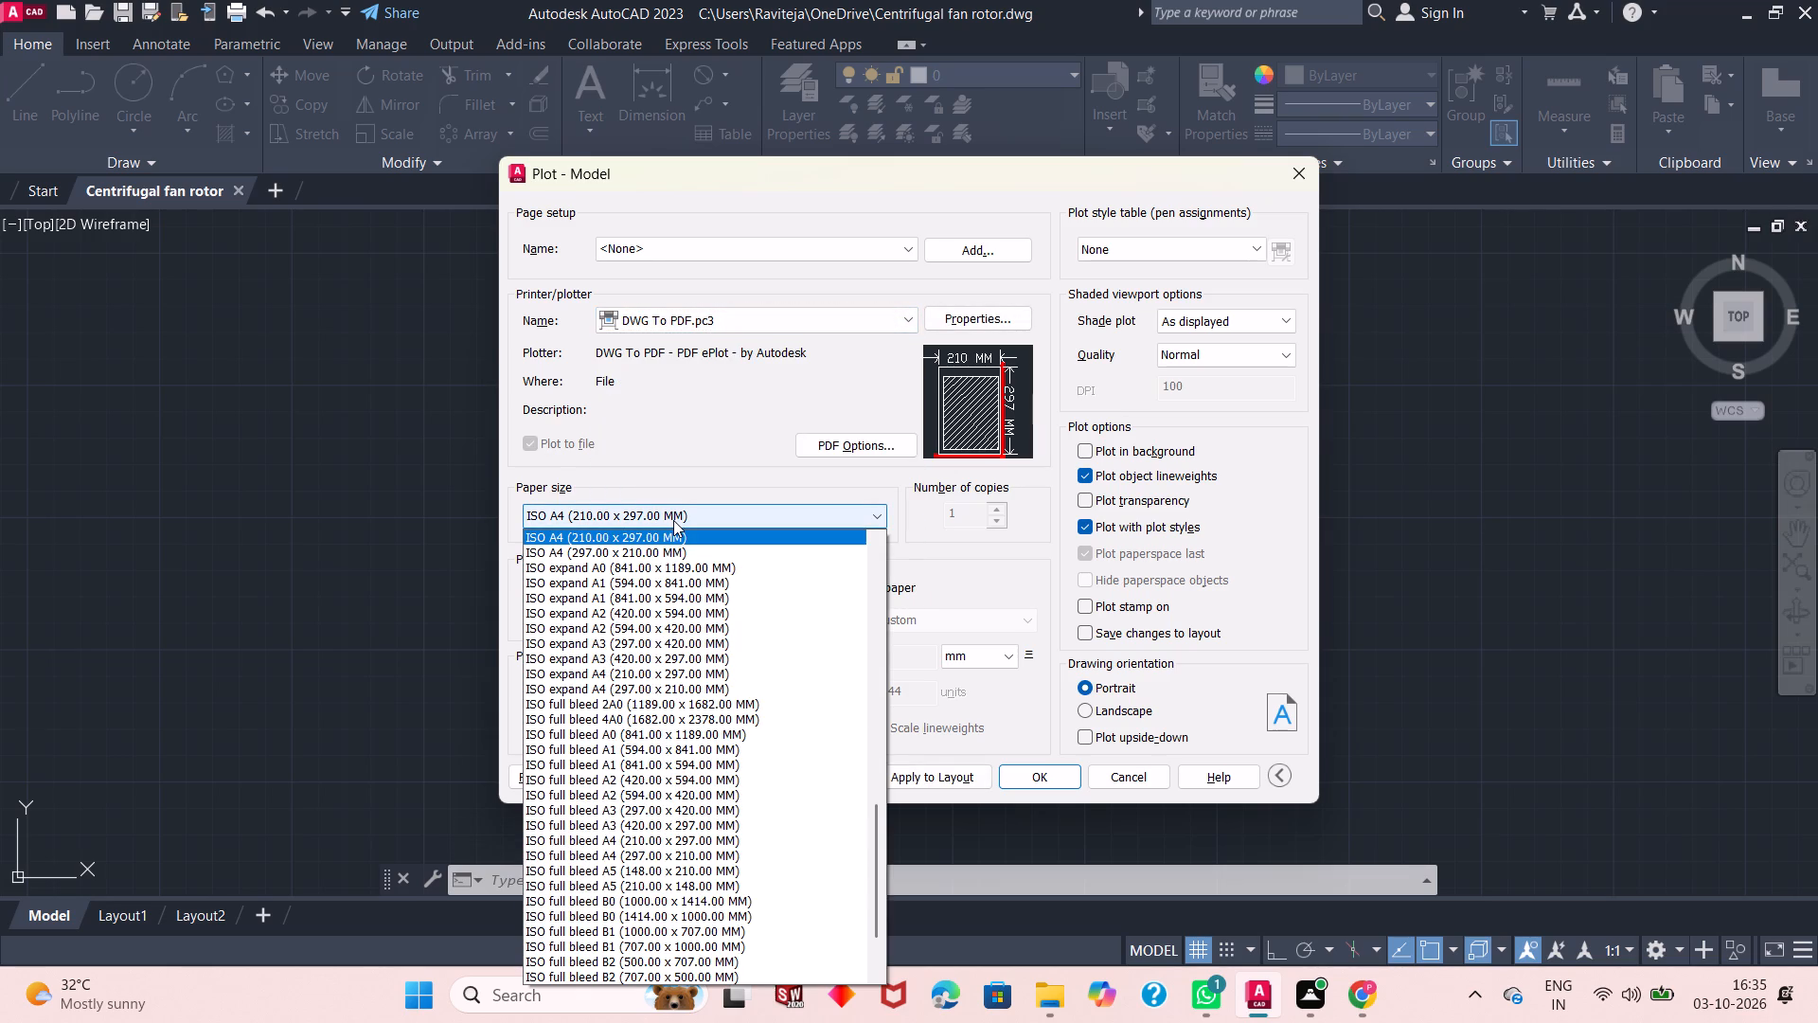
{"action": "left_click", "coordinate": [700, 688]}
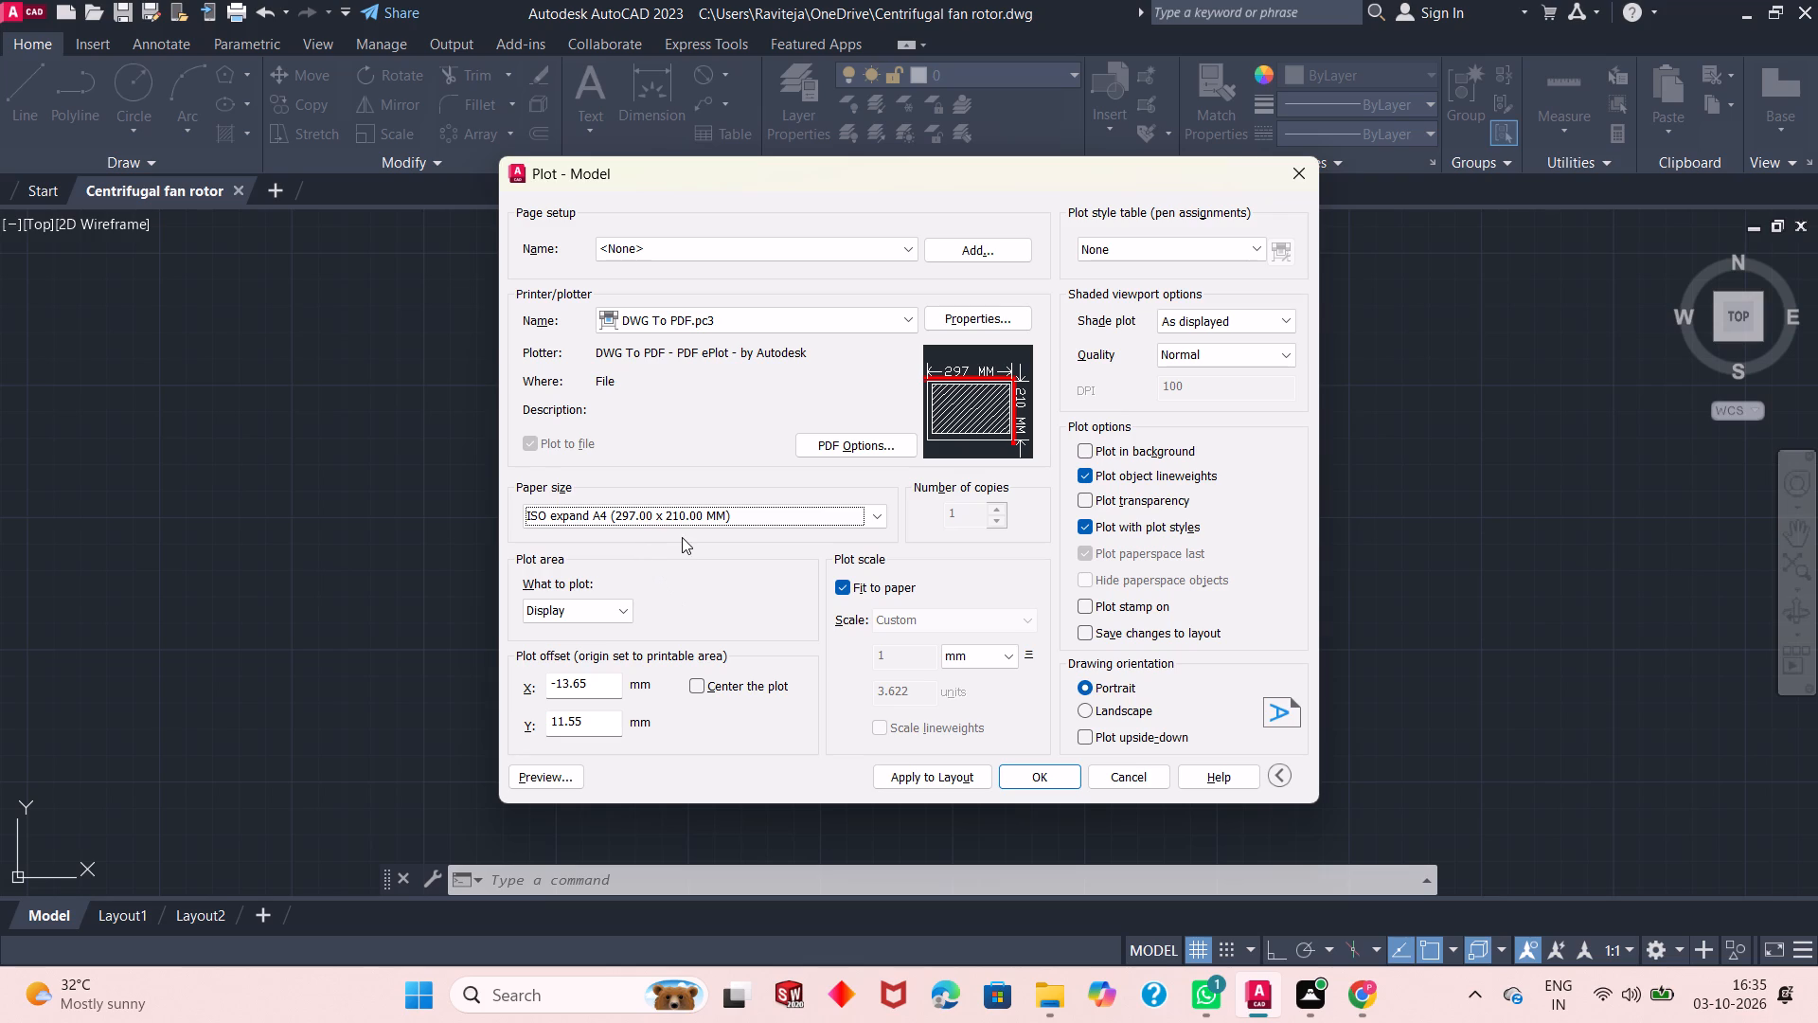
{"action": "left_click", "coordinate": [1096, 710]}
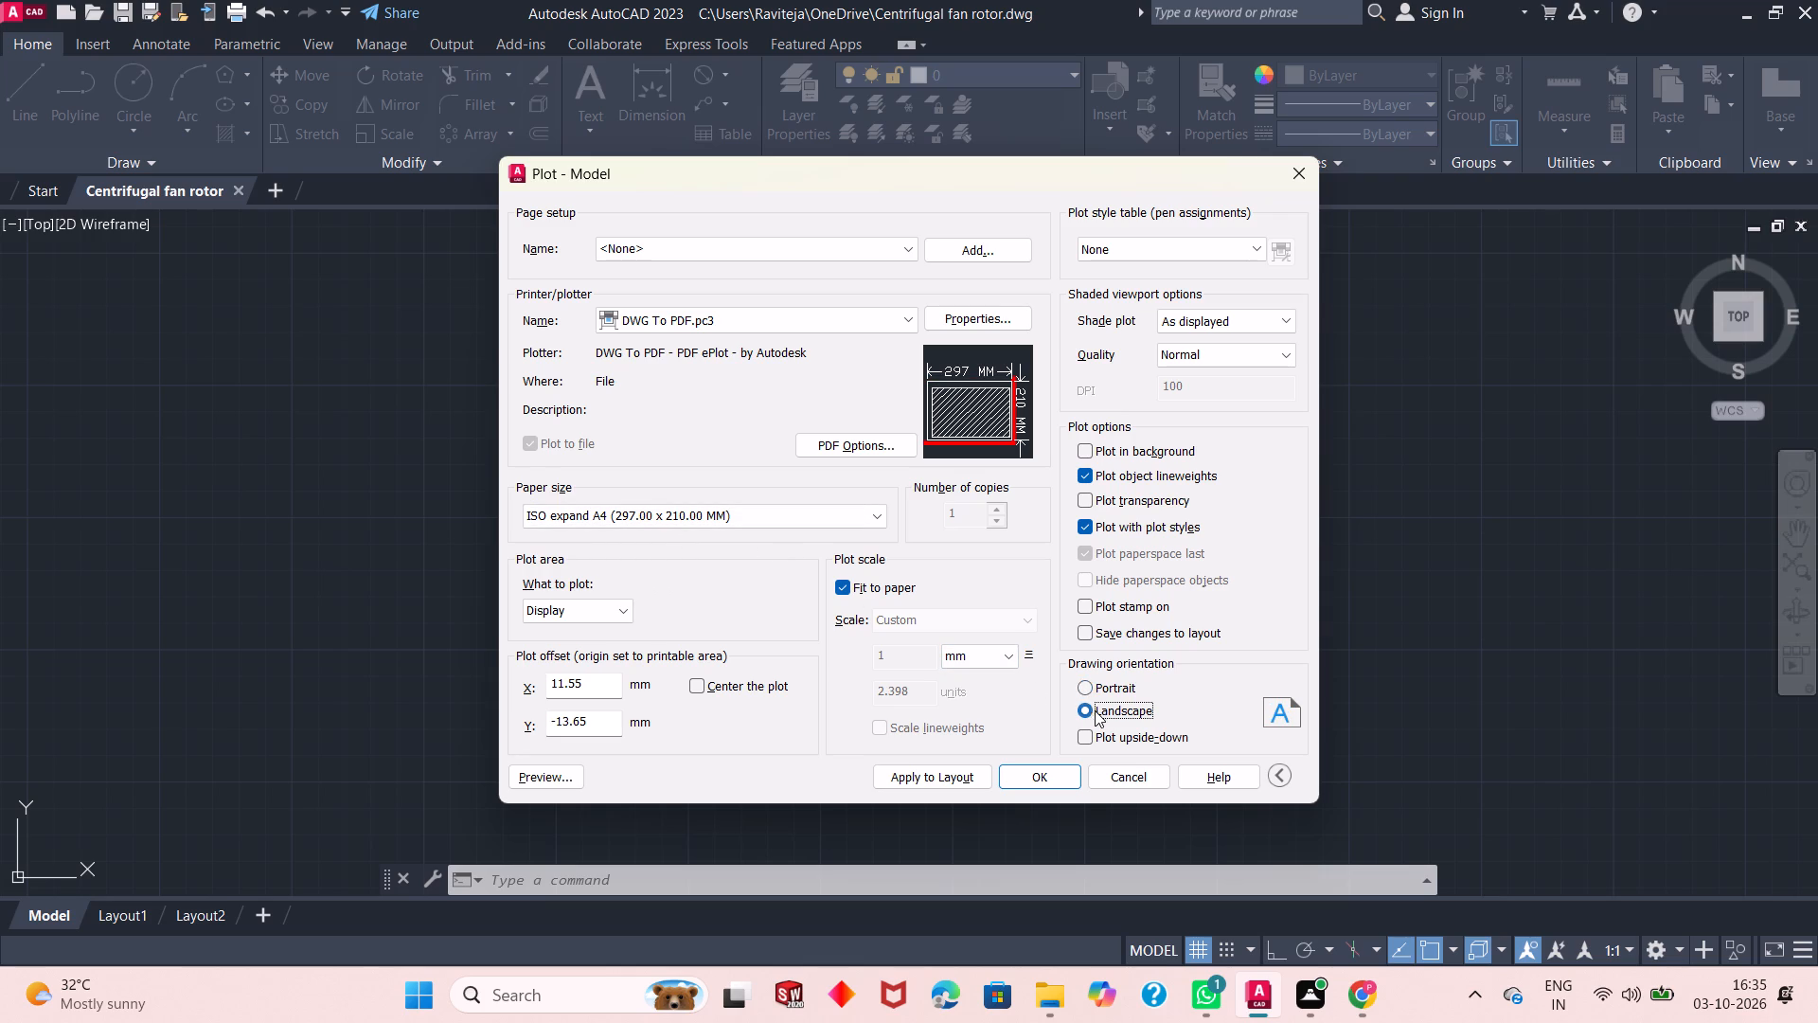
{"action": "left_click", "coordinate": [1104, 687]}
{"action": "left_click", "coordinate": [1111, 705]}
{"action": "left_click", "coordinate": [706, 687]}
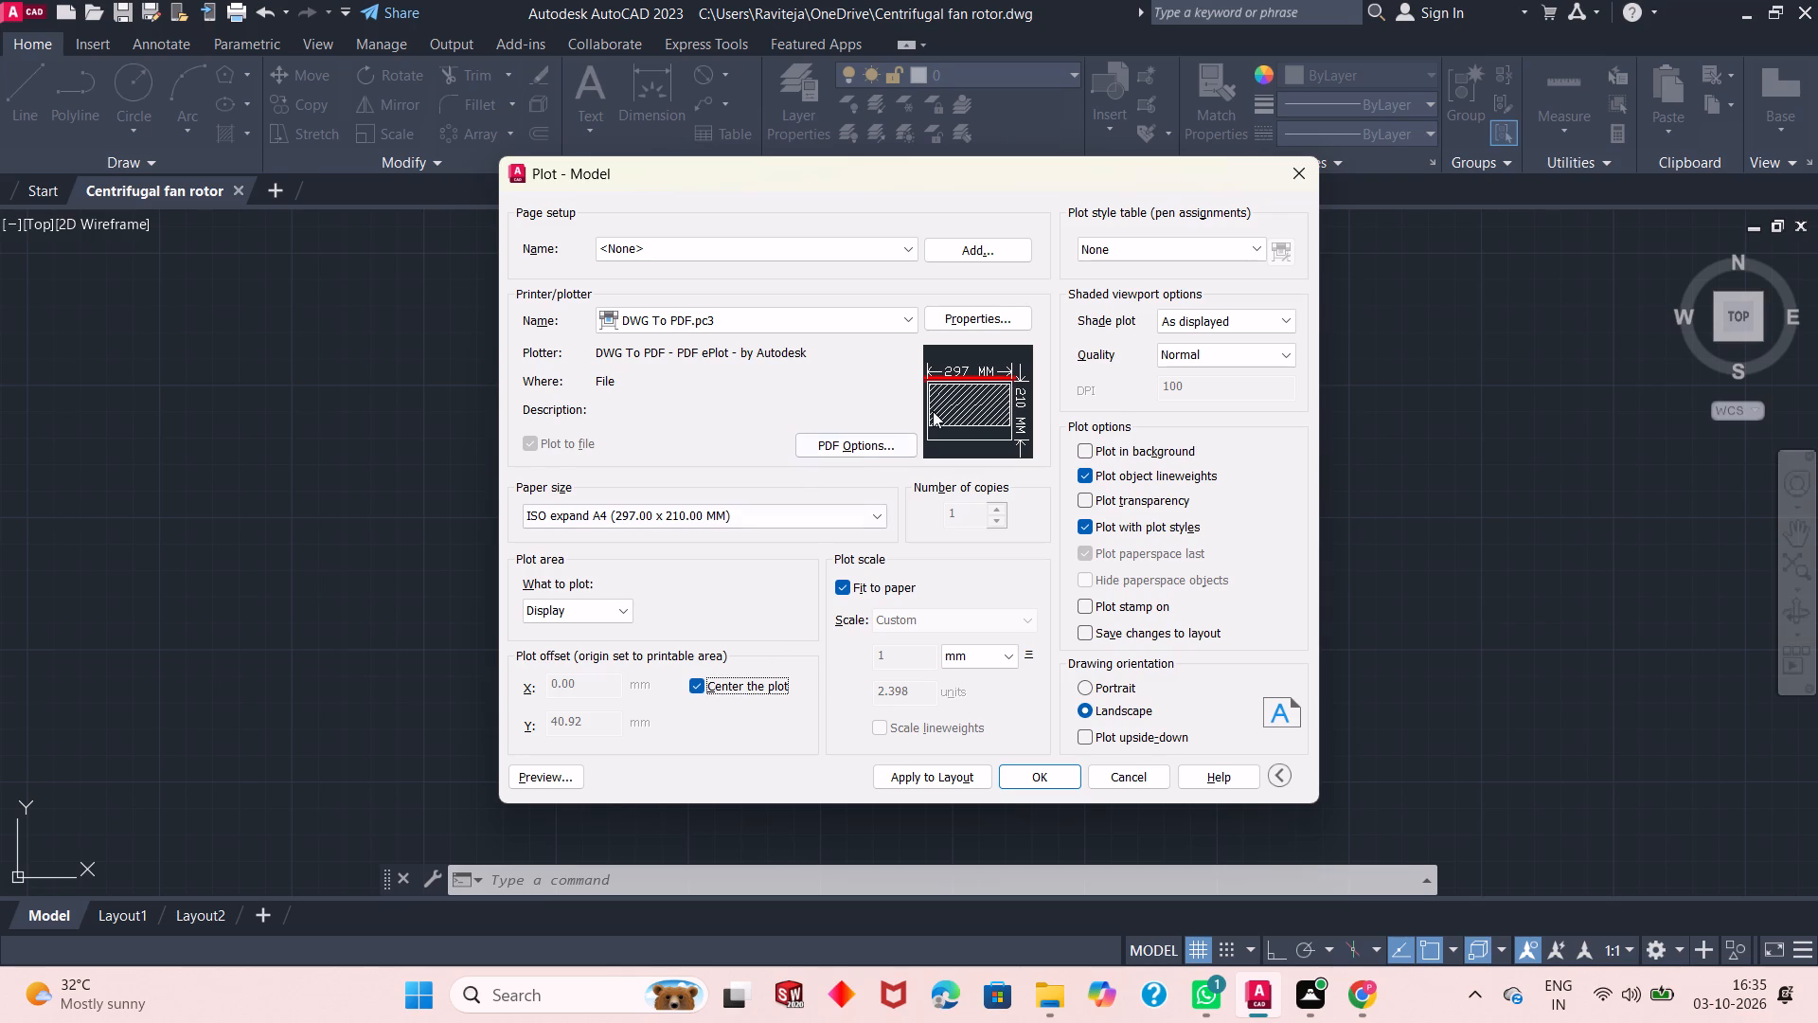
Define the plot area as a window enclosing the whole fan rotor and all its dimensions.
{"action": "left_click", "coordinate": [620, 615]}
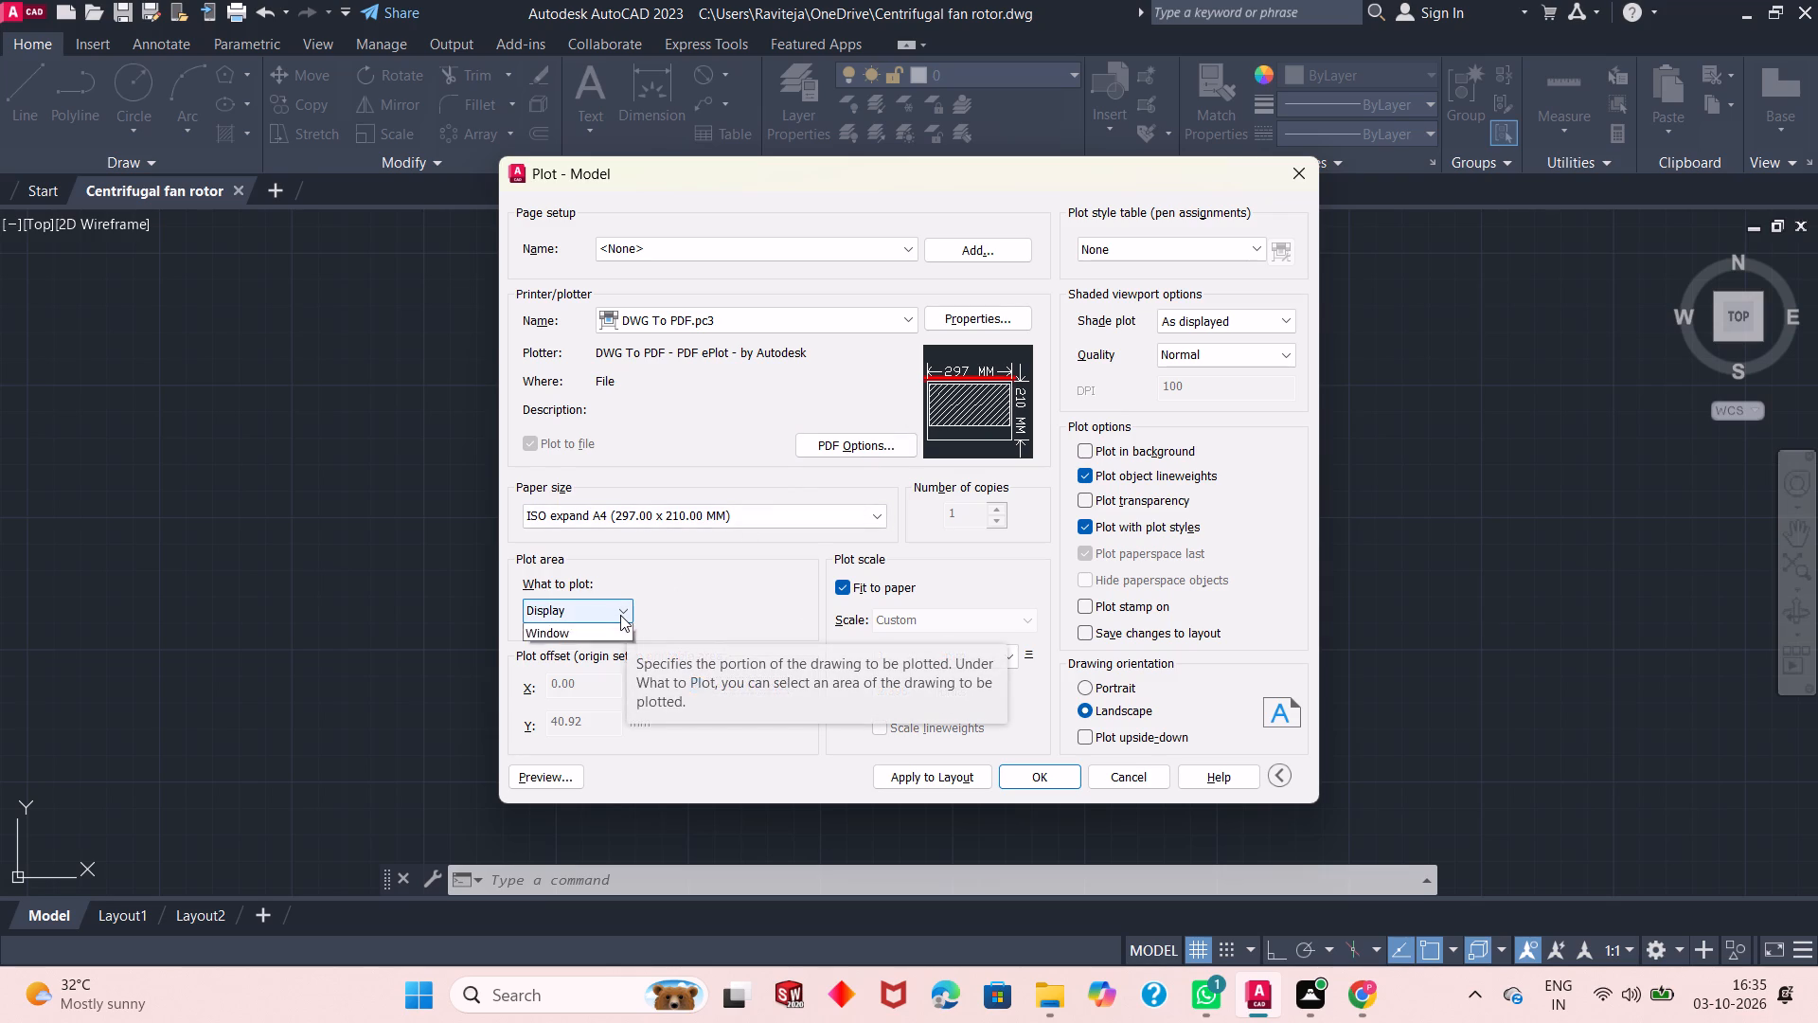
{"action": "left_click", "coordinate": [622, 681]}
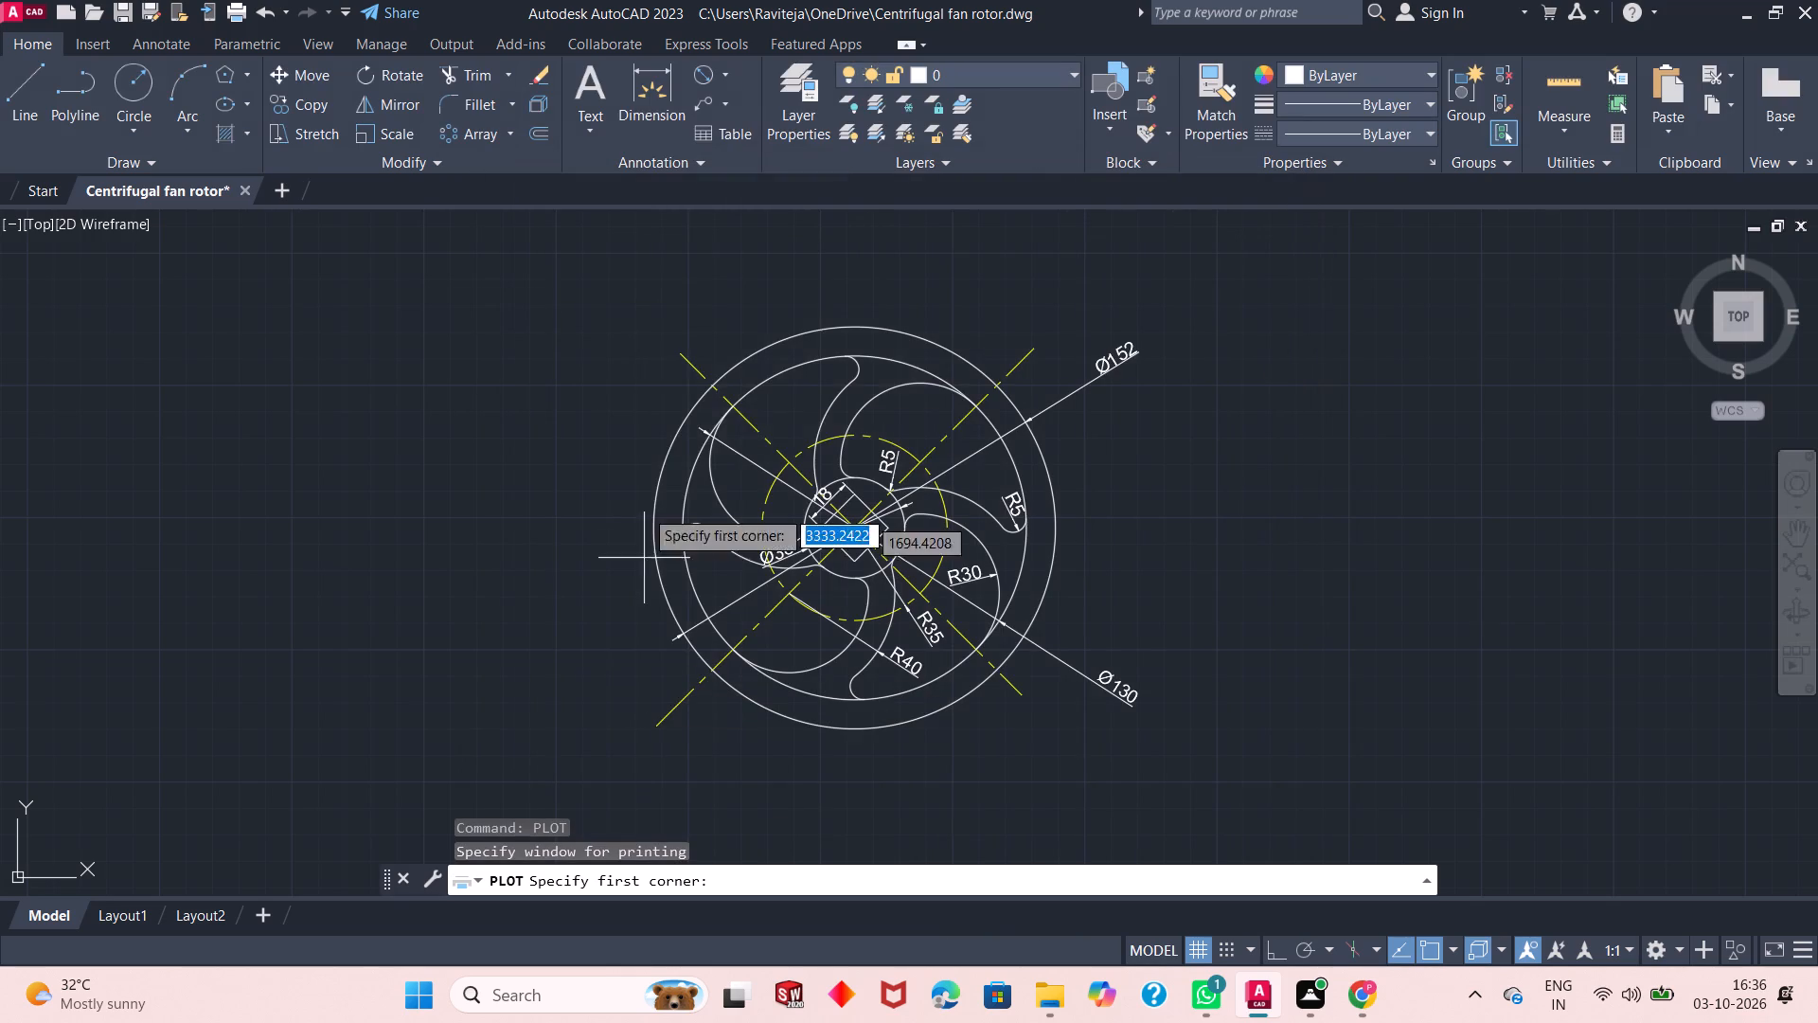
{"action": "left_click", "coordinate": [525, 261]}
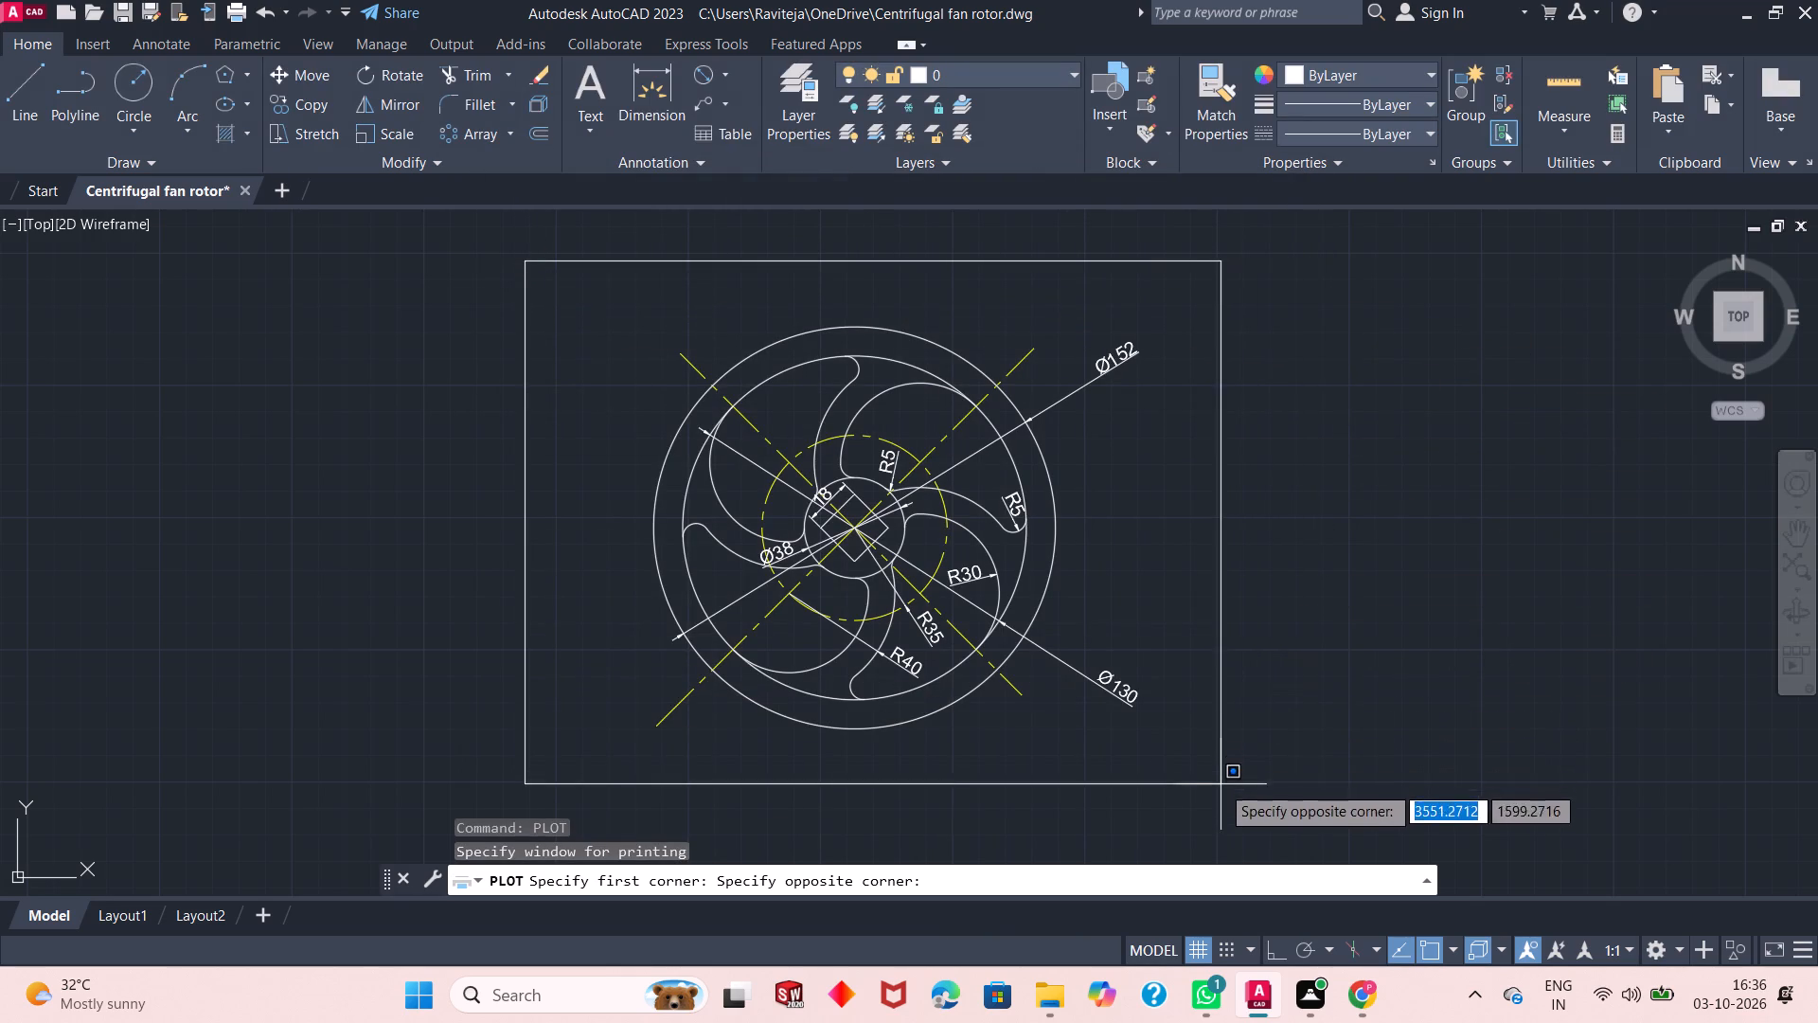
{"action": "left_click", "coordinate": [1221, 806]}
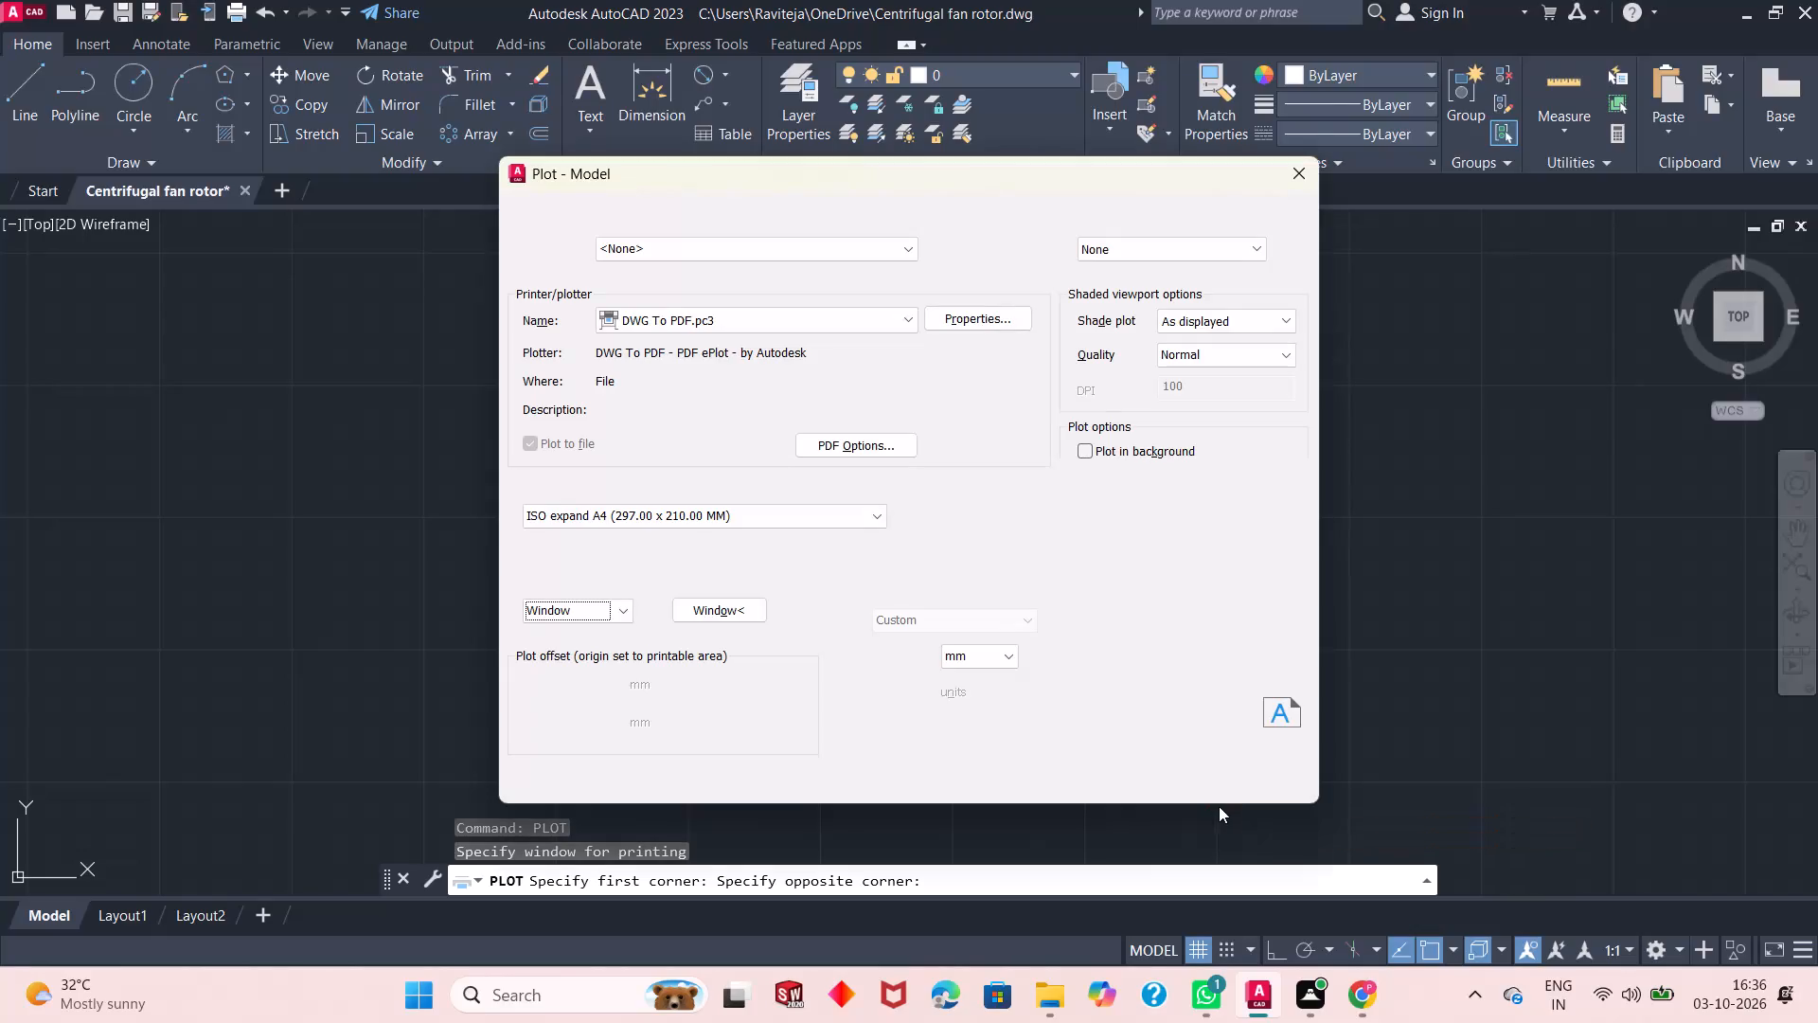
Plot the drawing to "Centrifugal fan rotor-Model.pdf" in the OneDrive folder, and close the PDF that opens.
{"action": "left_click", "coordinate": [1043, 784]}
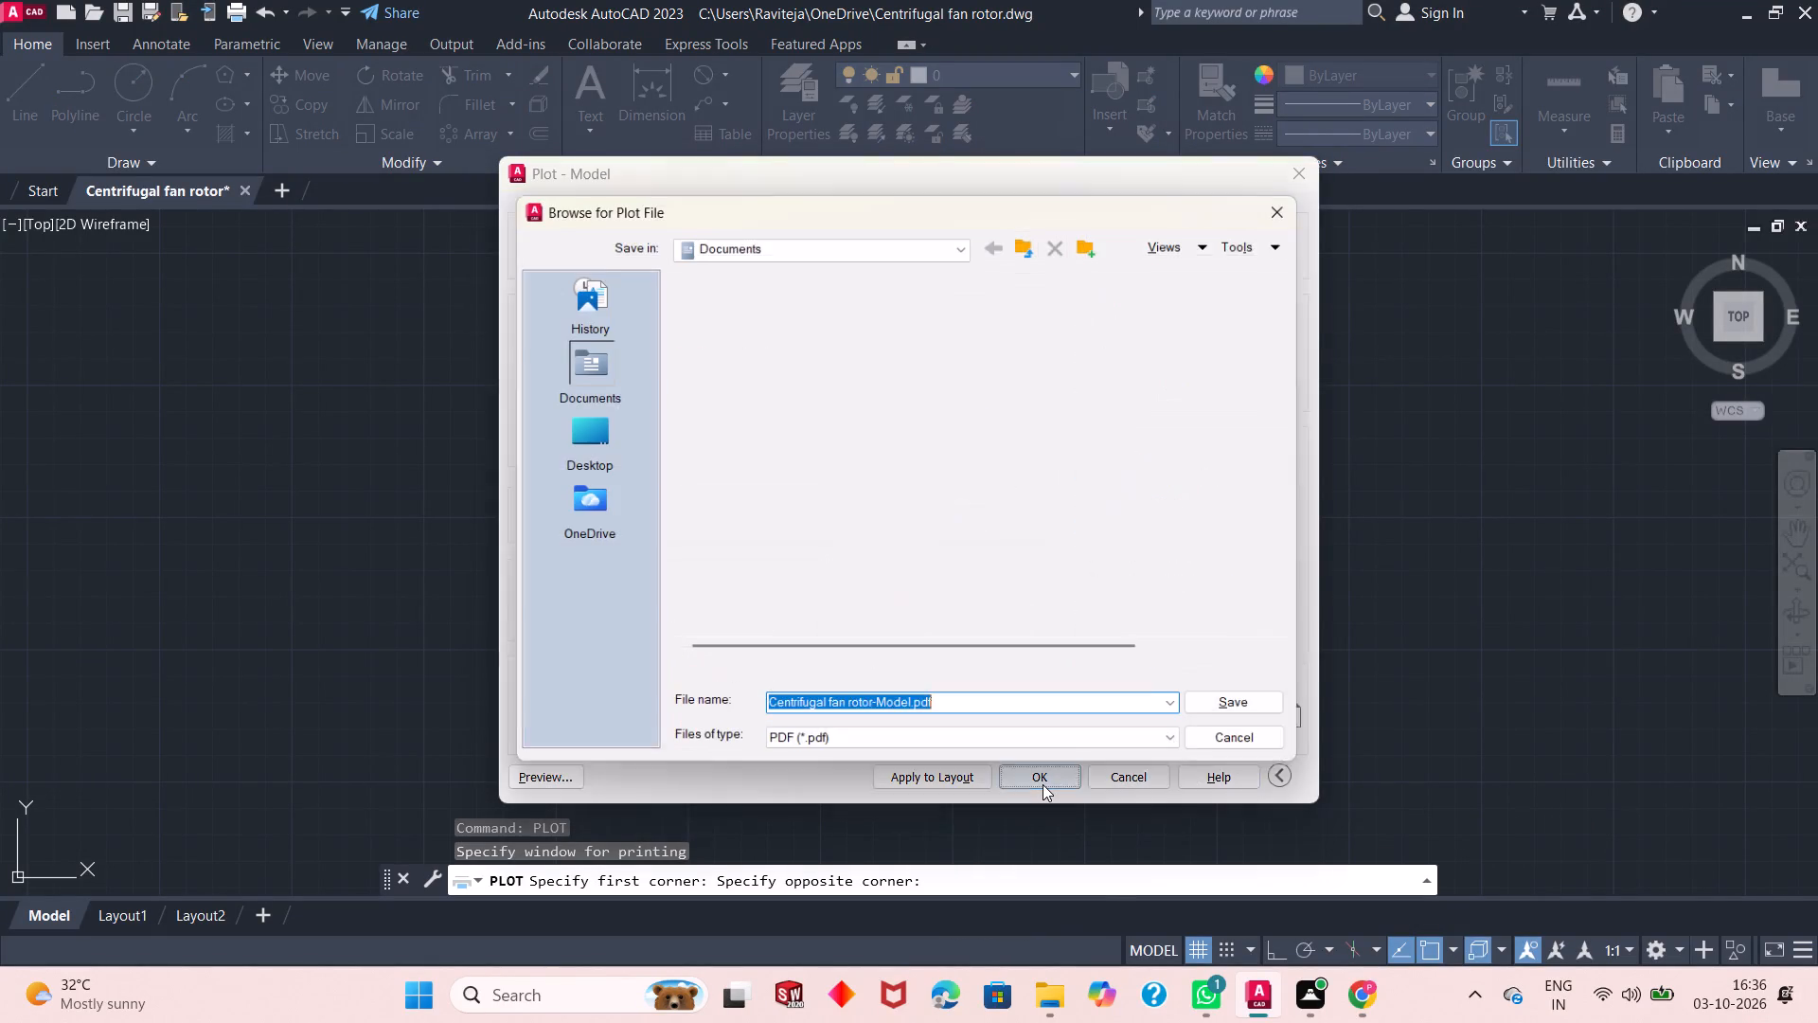
{"action": "left_click", "coordinate": [582, 504]}
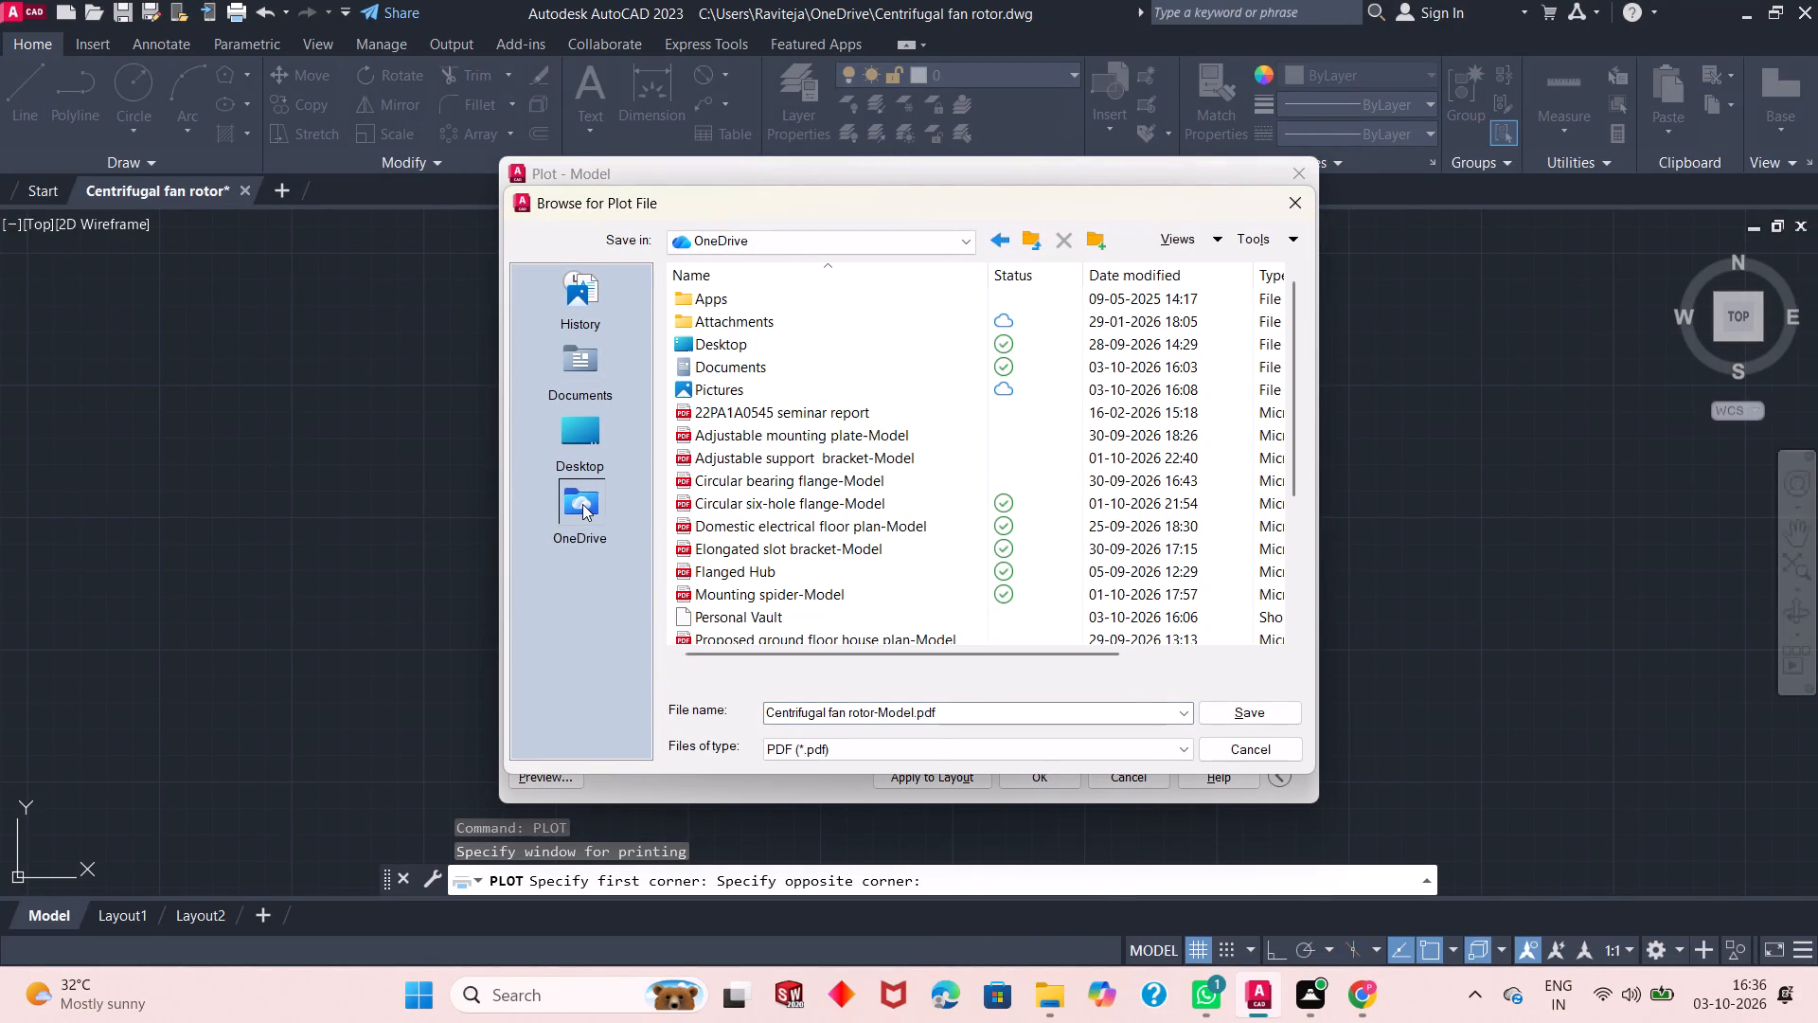
{"action": "left_click", "coordinate": [1244, 709]}
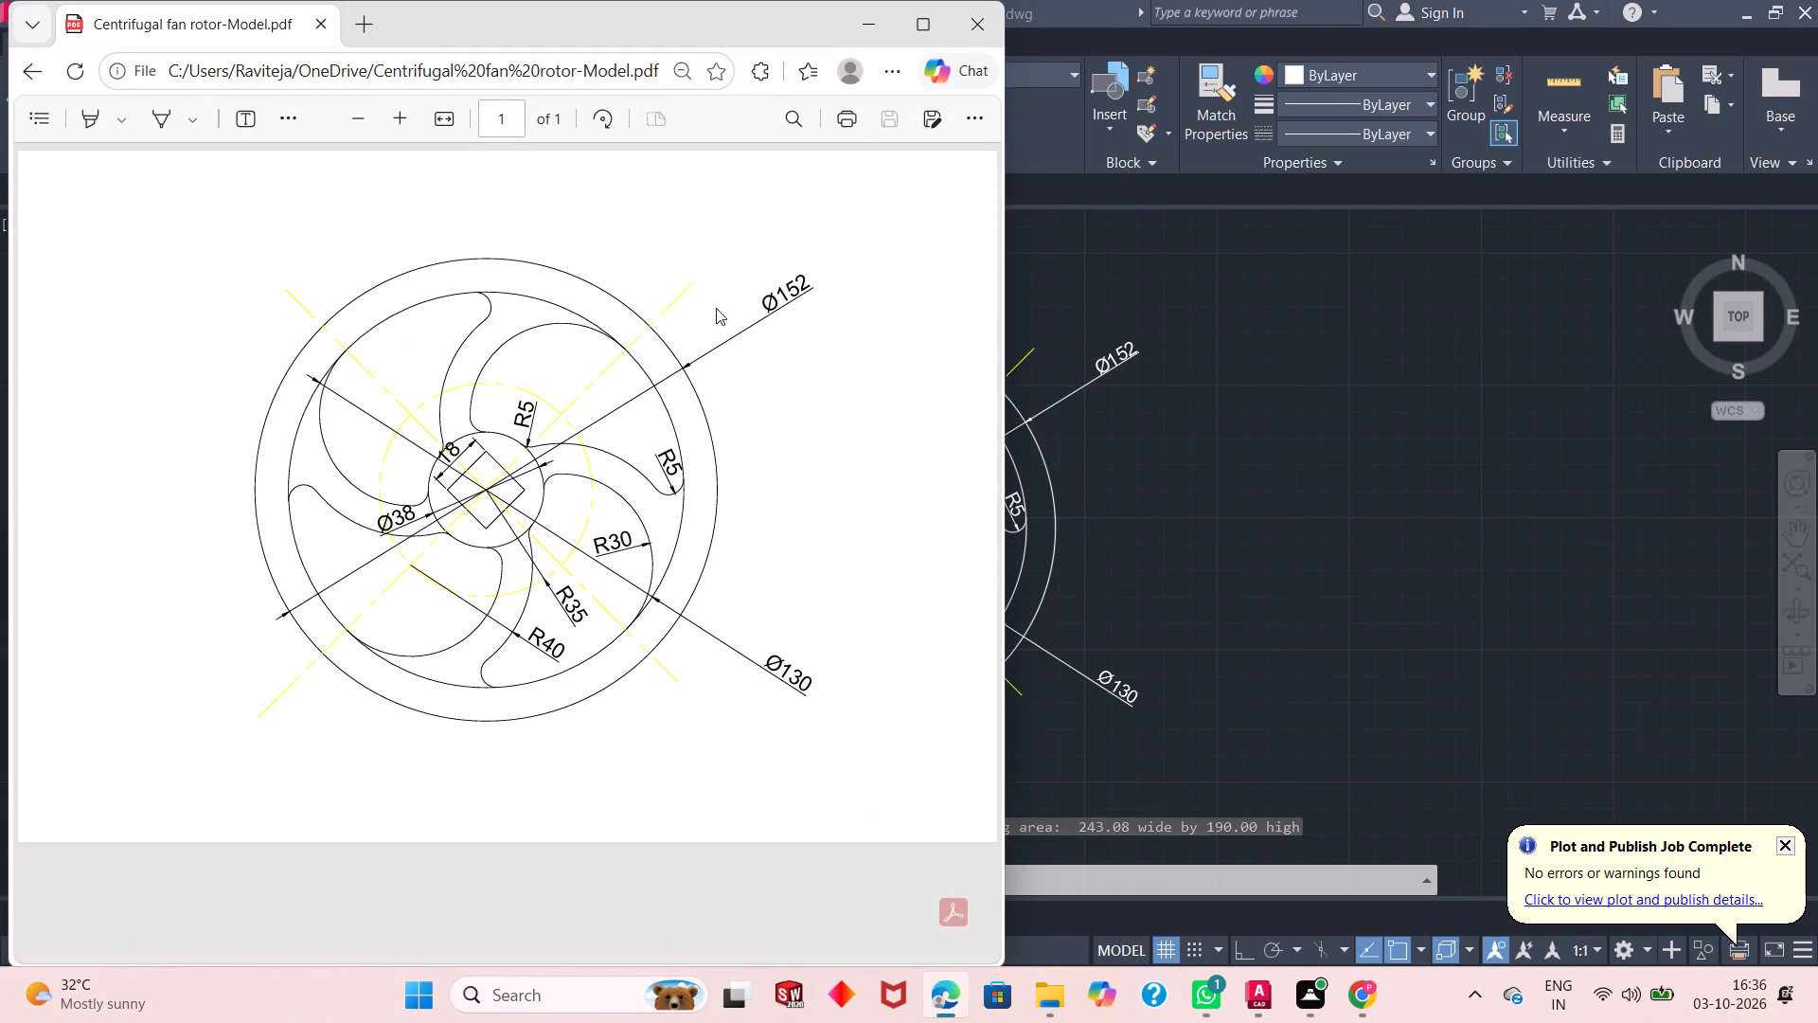
{"action": "left_click", "coordinate": [970, 35]}
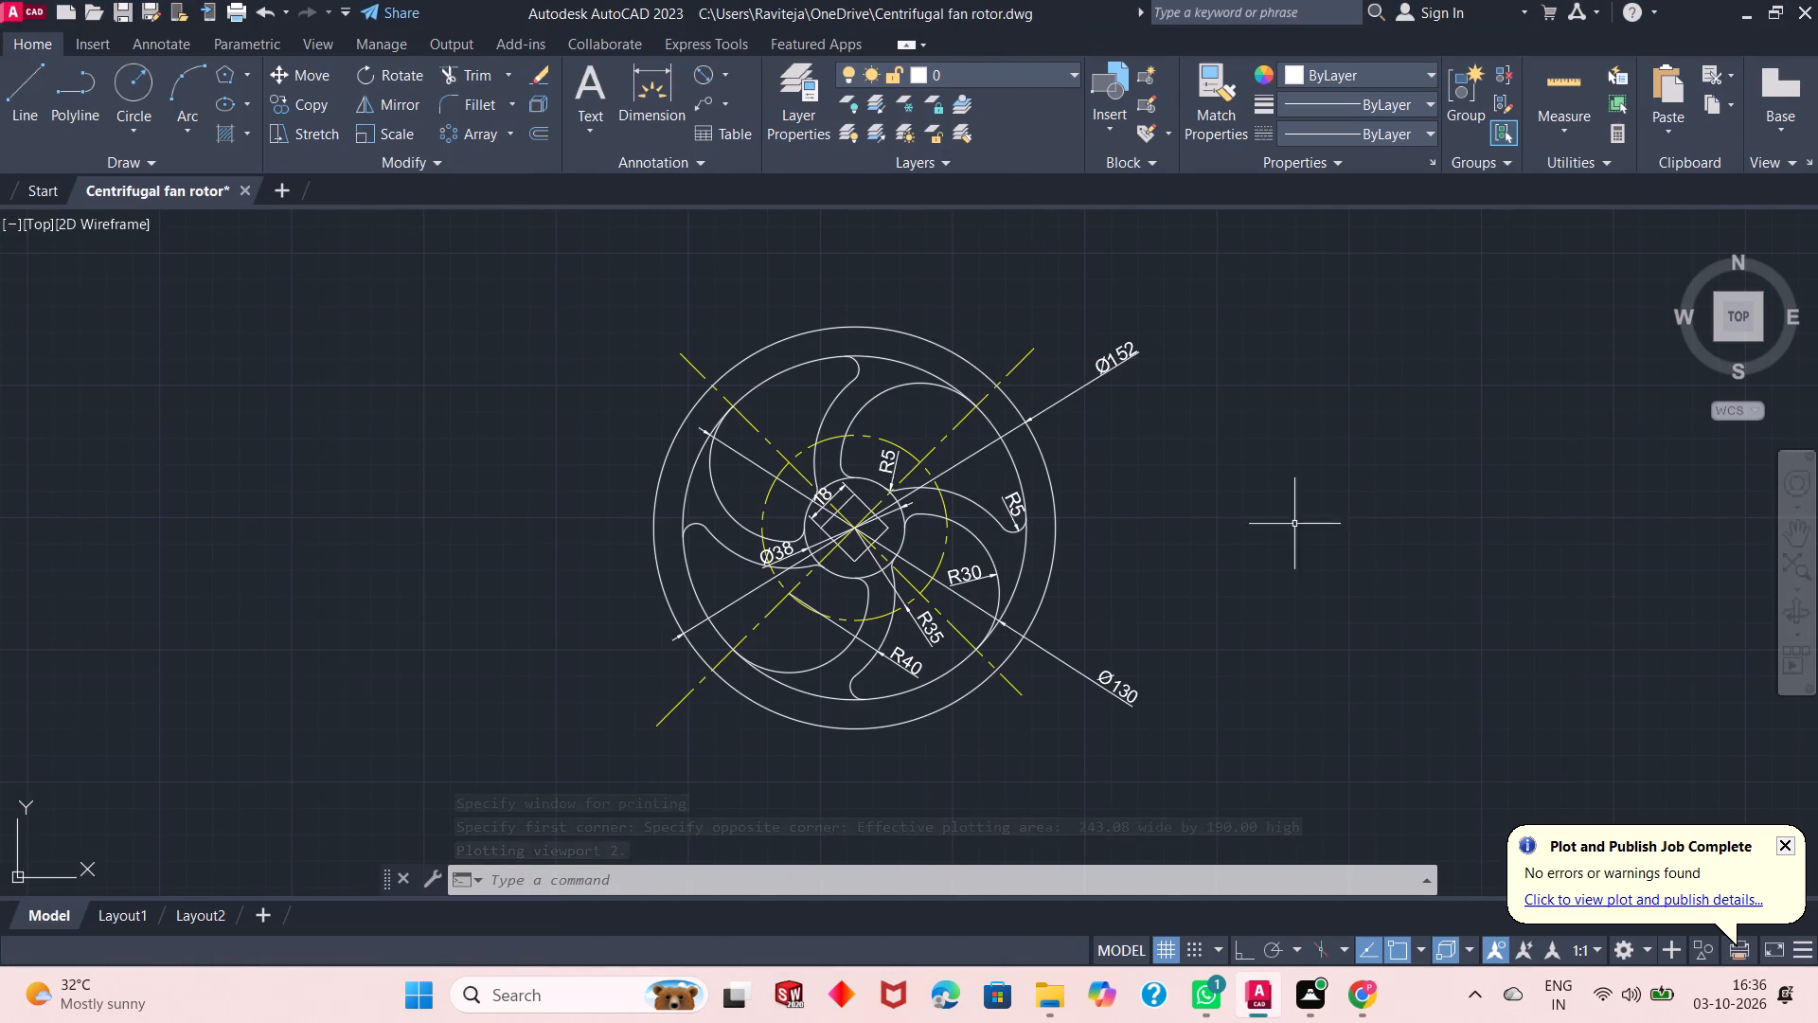